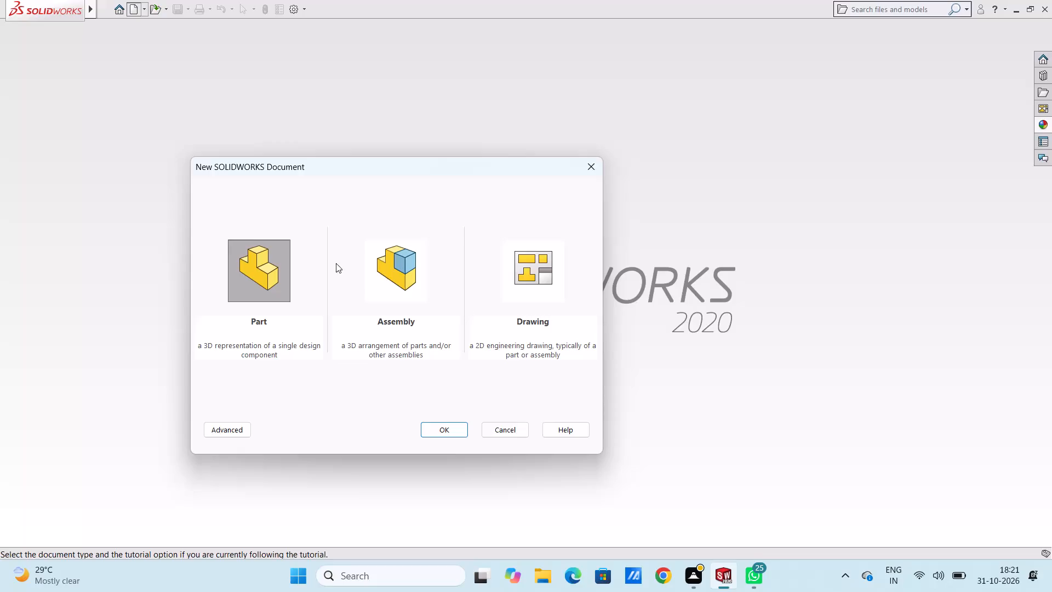
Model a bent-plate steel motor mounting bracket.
Create a new part document and start a sketch on the Front Plane.
left_click(444, 425)
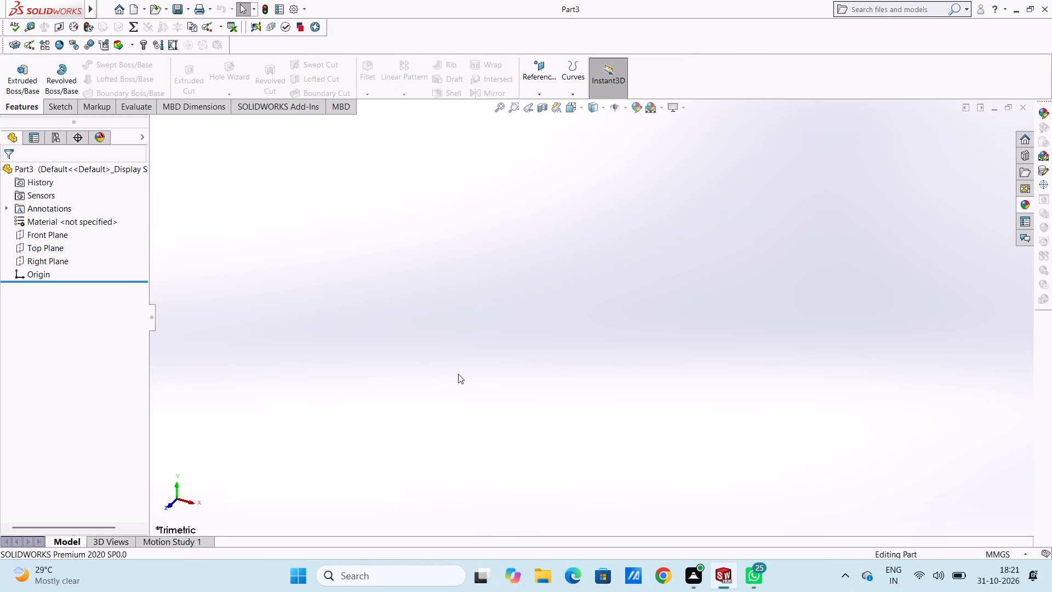
left_click(60, 236)
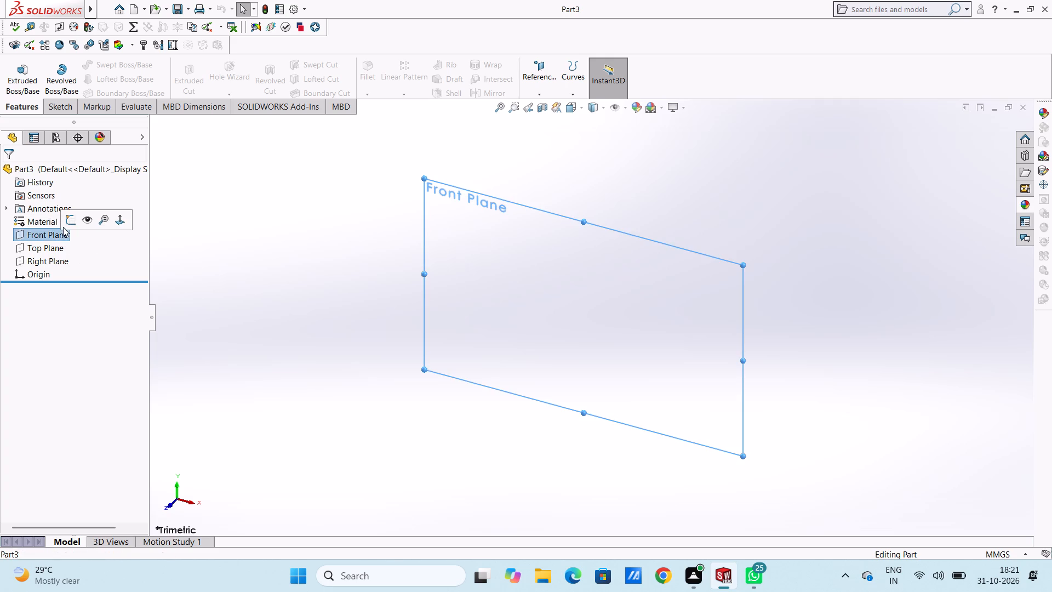
left_click(64, 225)
left_click(241, 240)
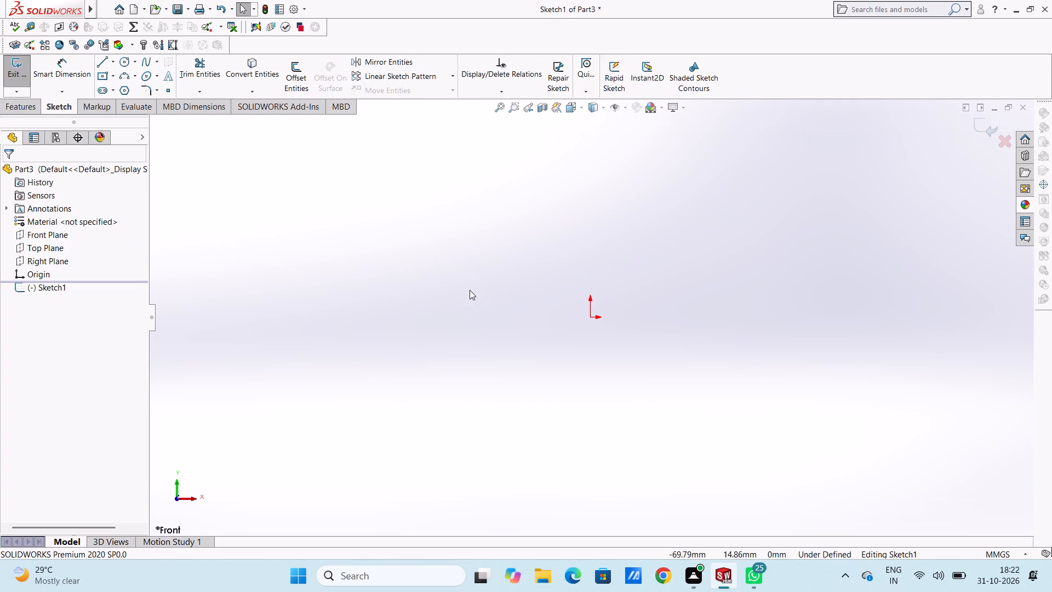
Sketch a center rectangle on the origin, 140 mm high and 180 mm wide.
scroll(472, 288, "up", 1)
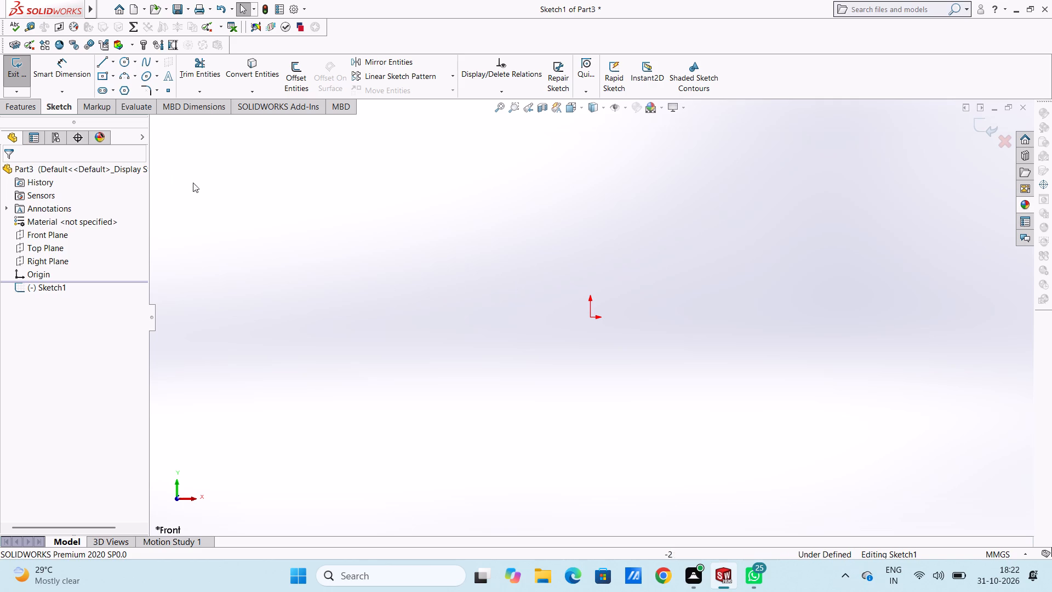
left_click(107, 75)
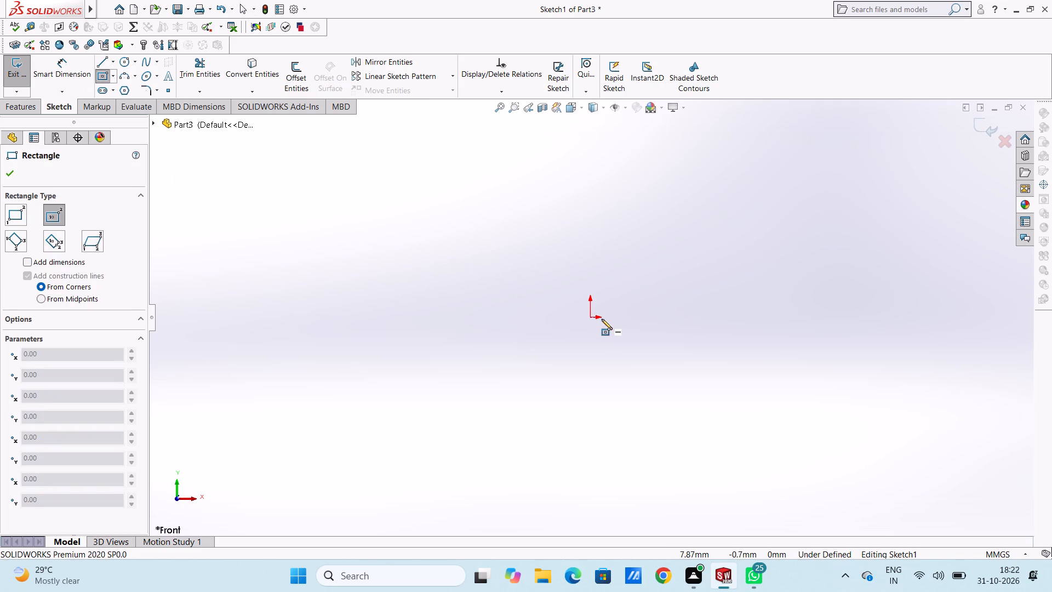
left_click(591, 318)
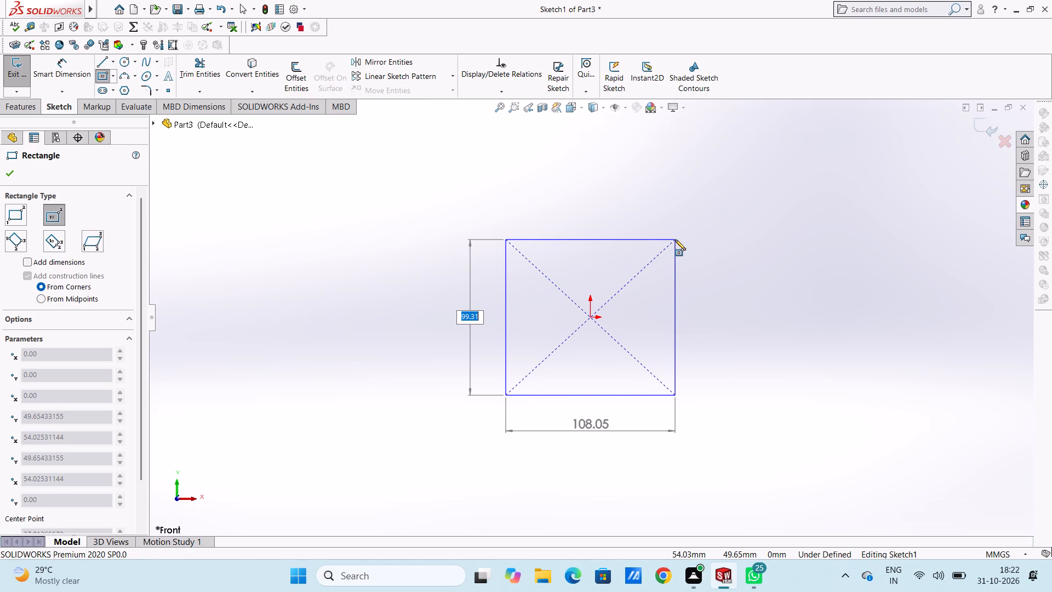
type("140")
key("Return")
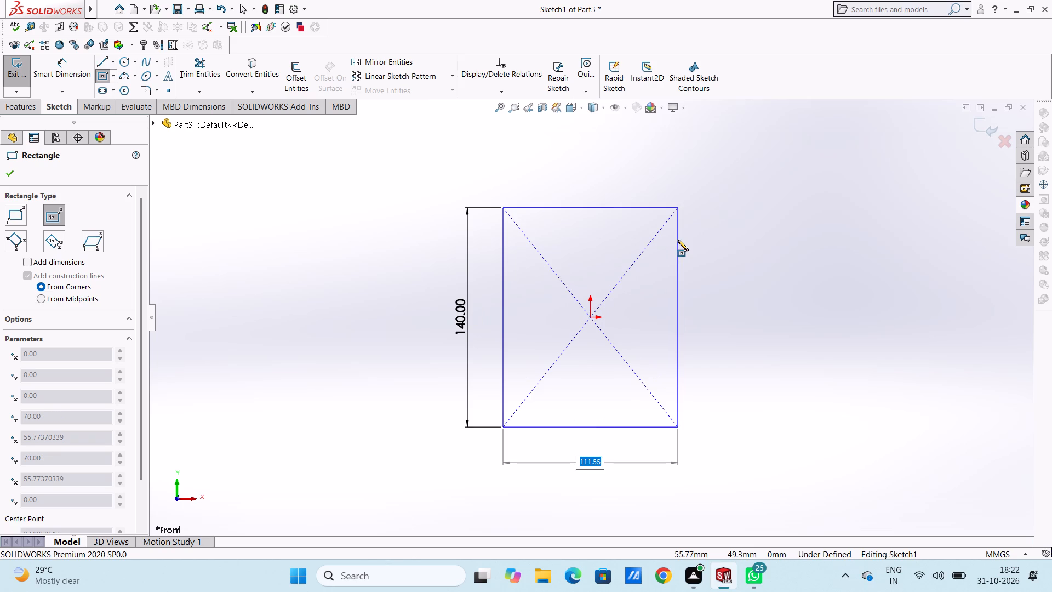
key("1")
type("80")
key("Return")
left_click(11, 178)
left_click(222, 214)
Add dimensions to the rectangle's left edge at 140 mm and its top edge at 180 mm.
scroll(348, 218, "up", 3)
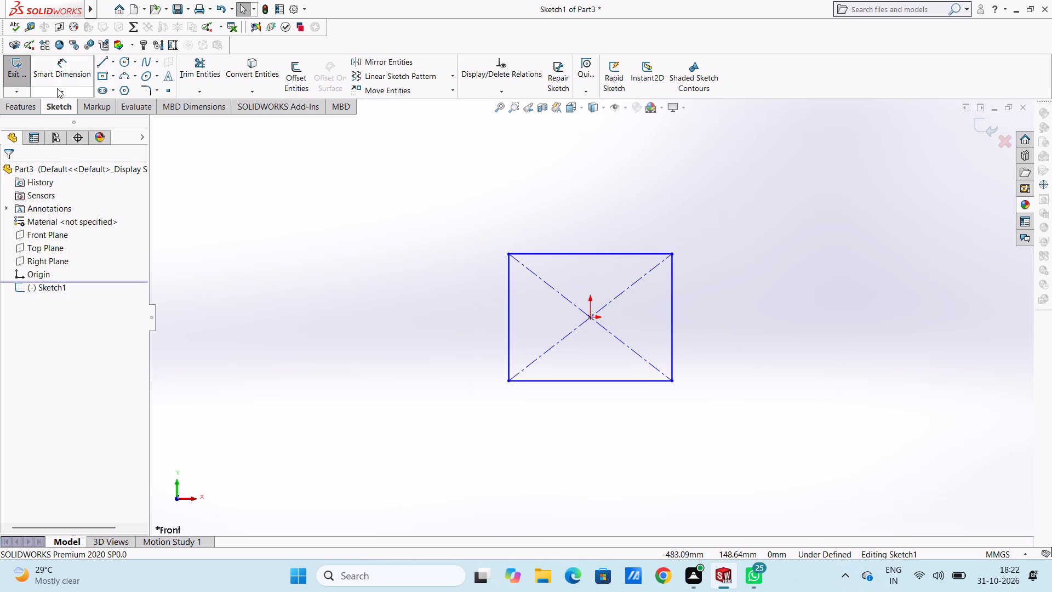
left_click(66, 71)
scroll(601, 335, "down", 1)
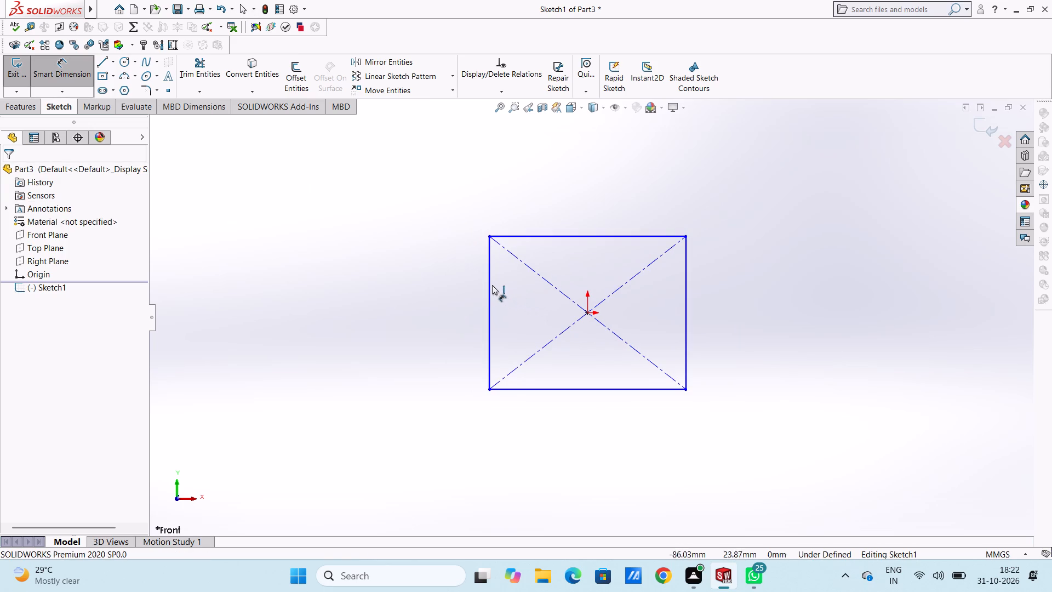
left_click(488, 282)
left_click(349, 283)
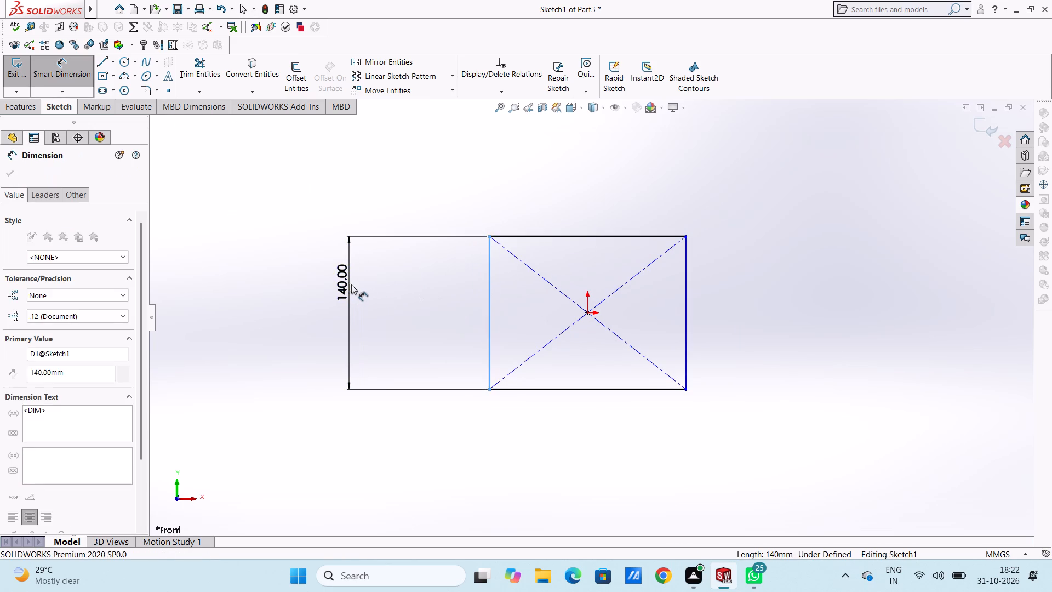
left_click(302, 269)
left_click(289, 255)
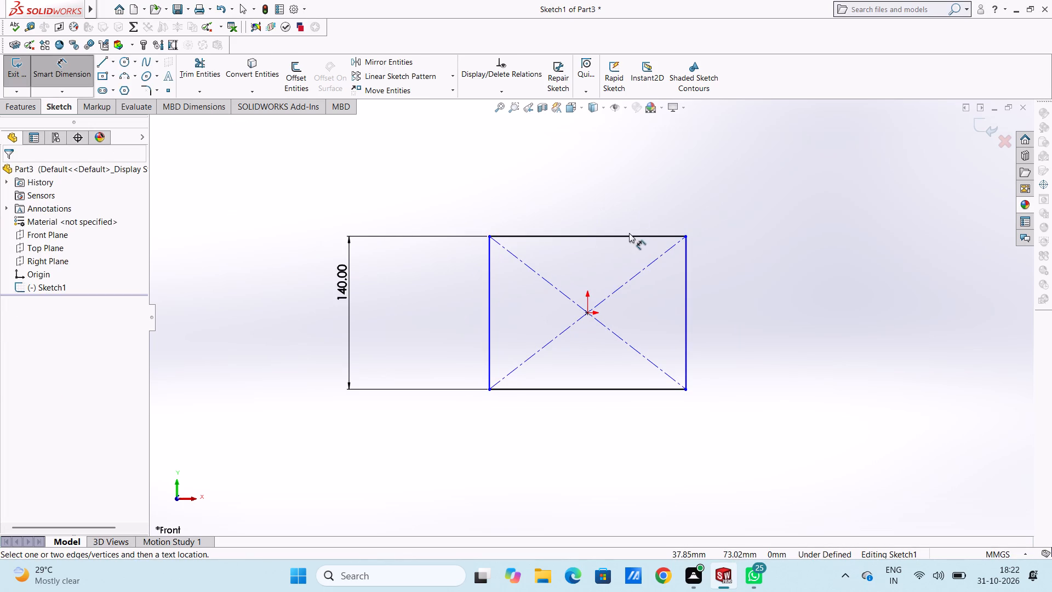
left_click(630, 237)
left_click(805, 155)
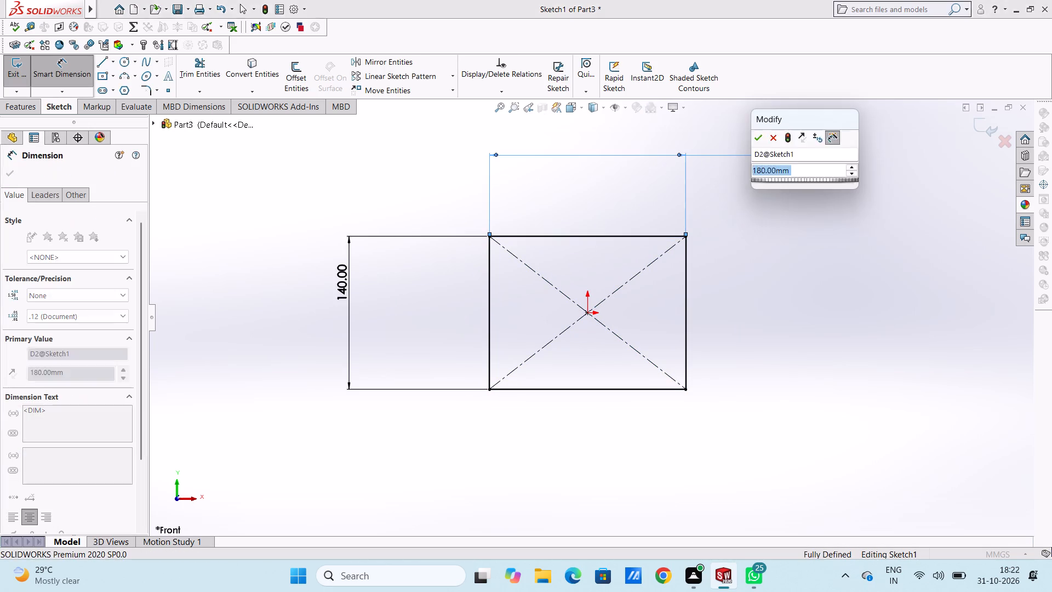
left_click(764, 141)
left_click(744, 133)
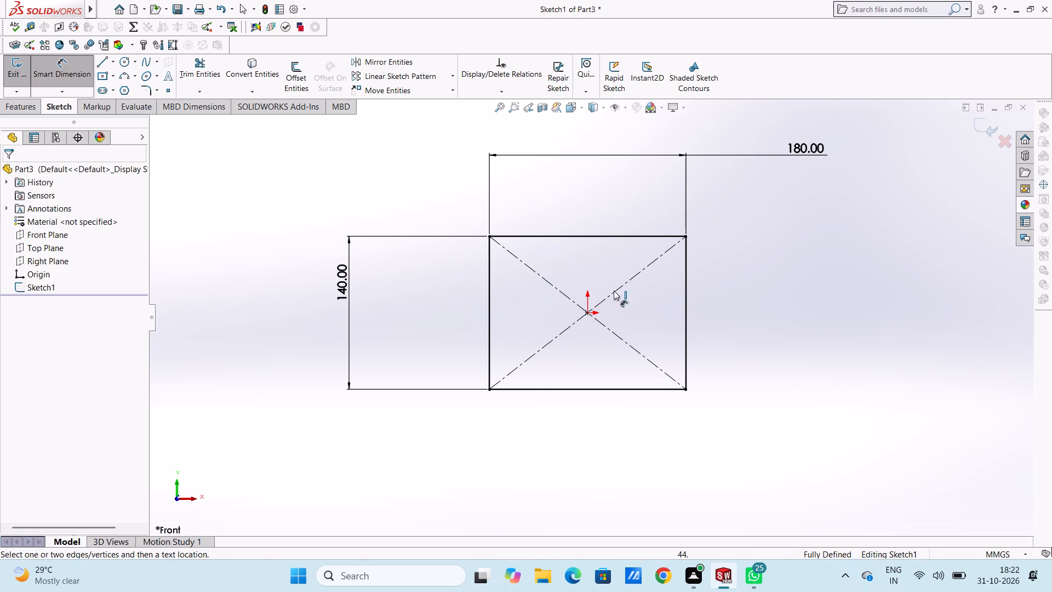
scroll(593, 295, "down", 2)
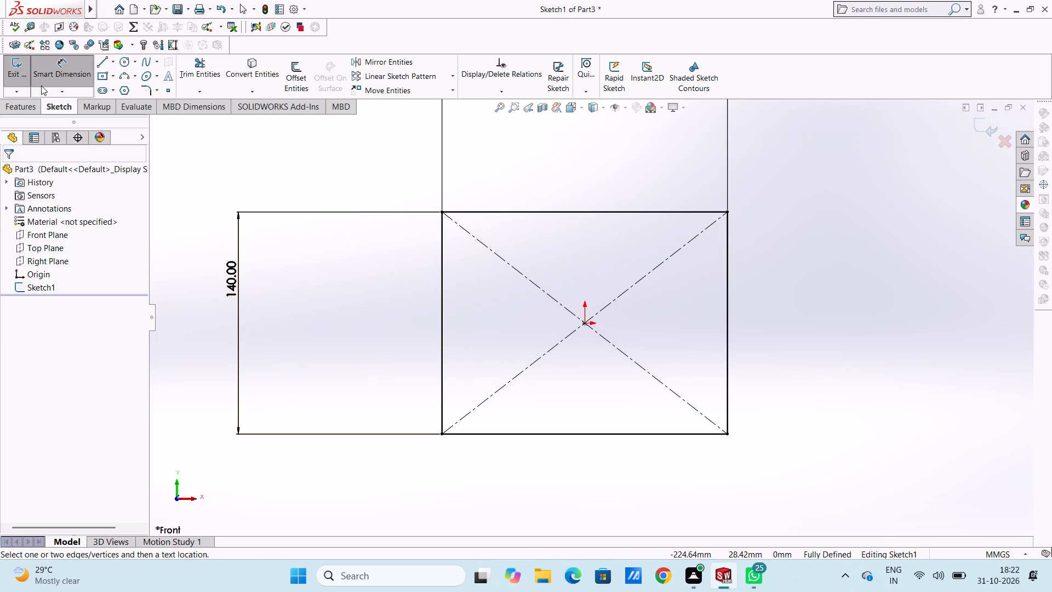
left_click(43, 82)
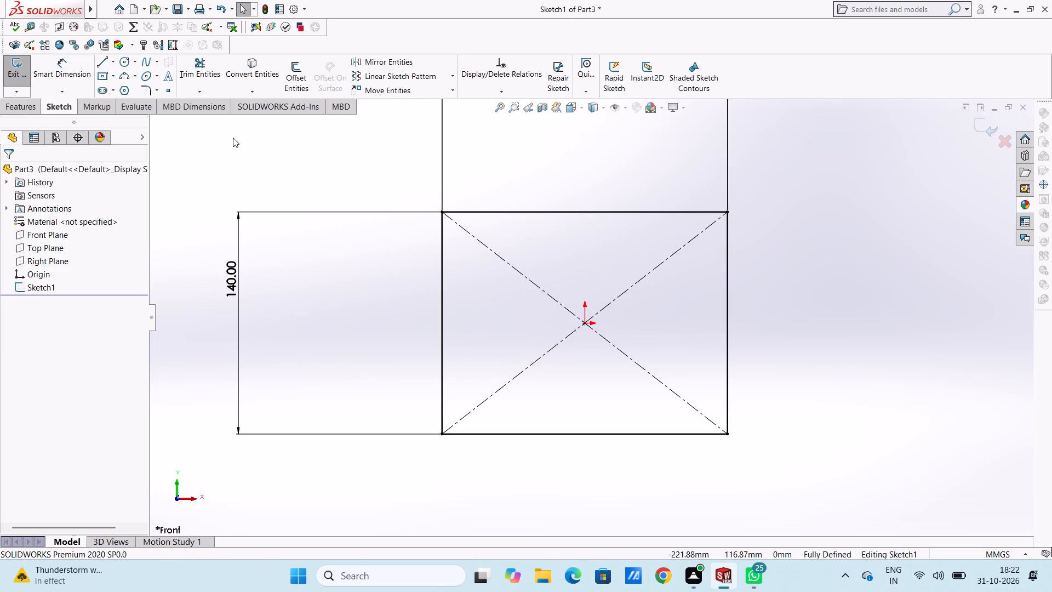
Sketch a circle centered on the origin inside the rectangle, with a radius of about 43 mm.
left_click(125, 62)
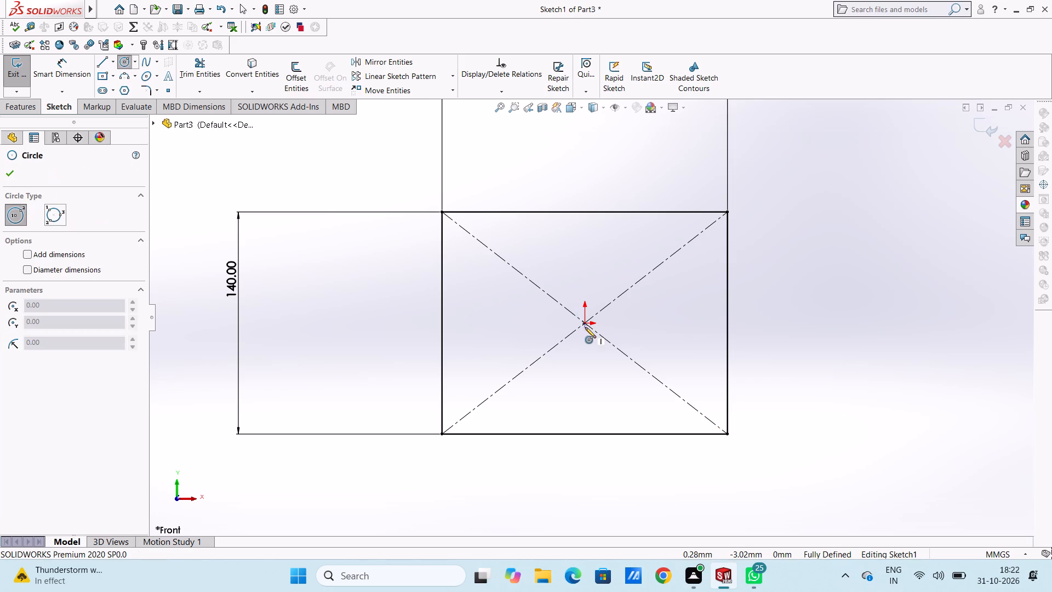
left_click(585, 323)
left_click(604, 388)
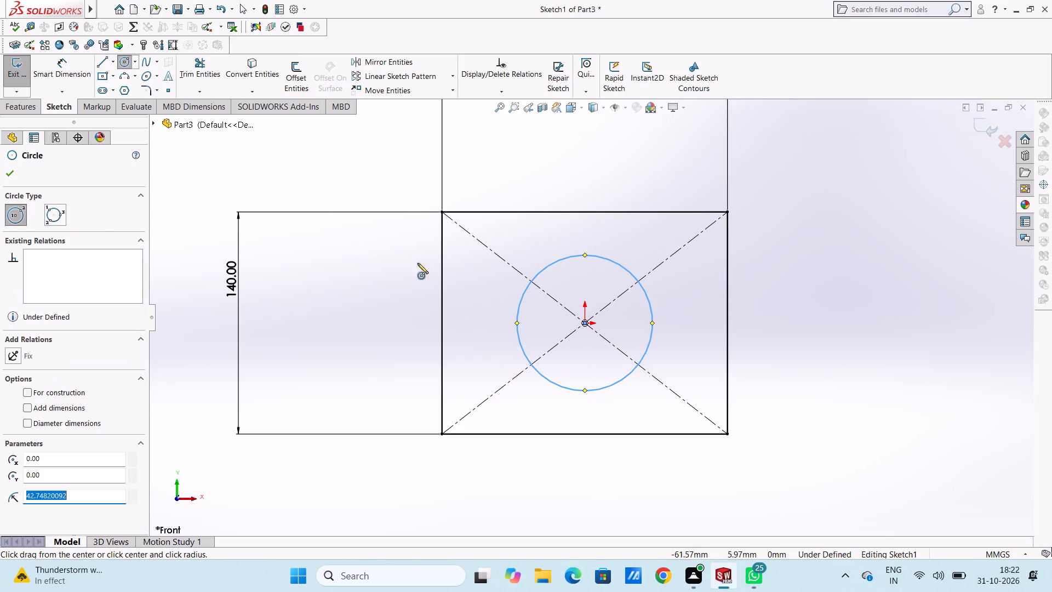
left_click(8, 174)
left_click(160, 195)
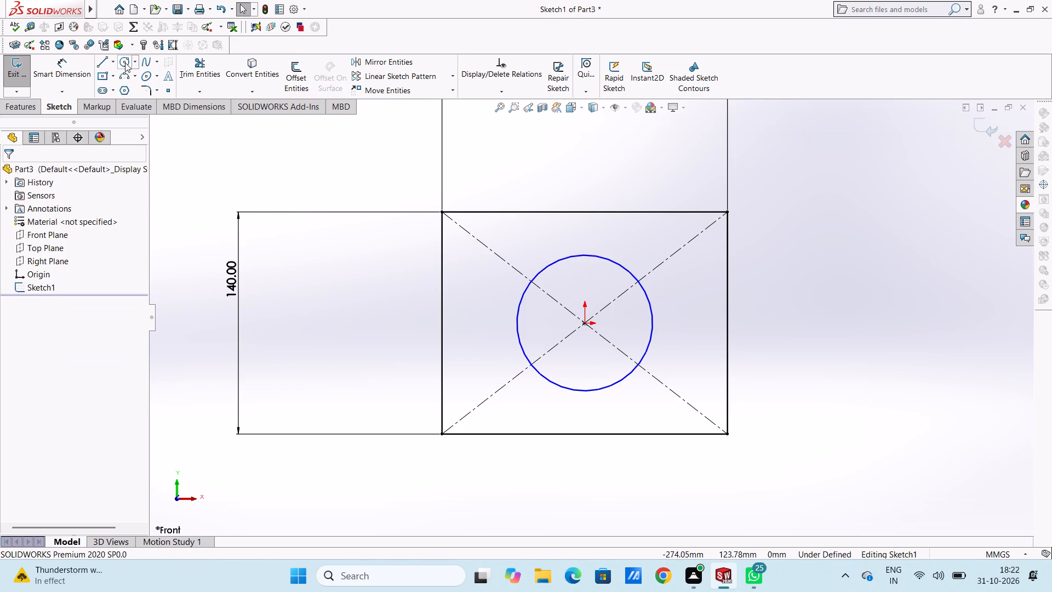
Dimension the central circle and set its diameter to 70 mm.
left_click(82, 65)
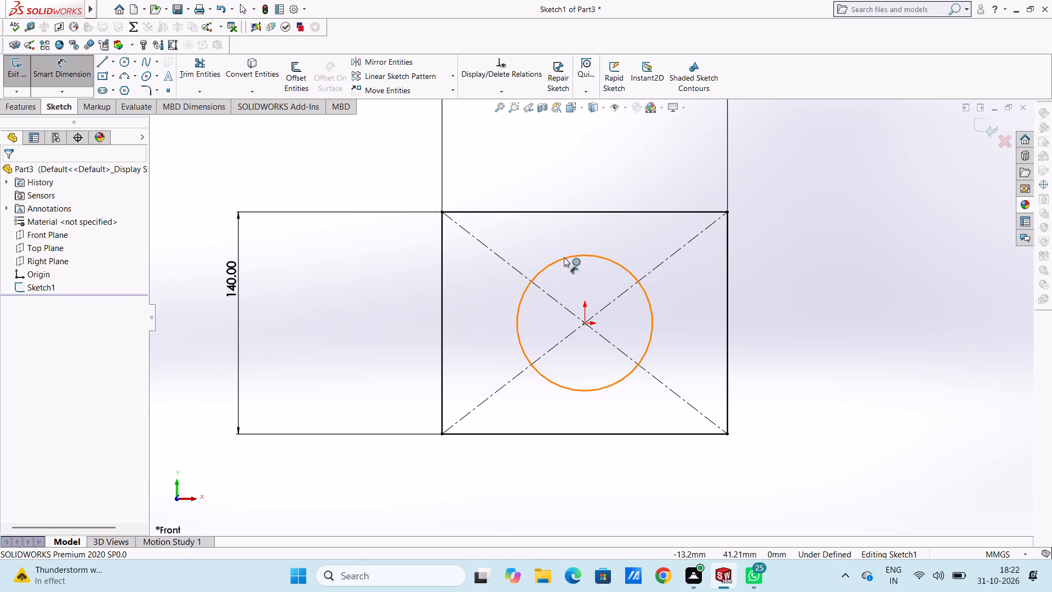
left_click(564, 257)
left_click(905, 237)
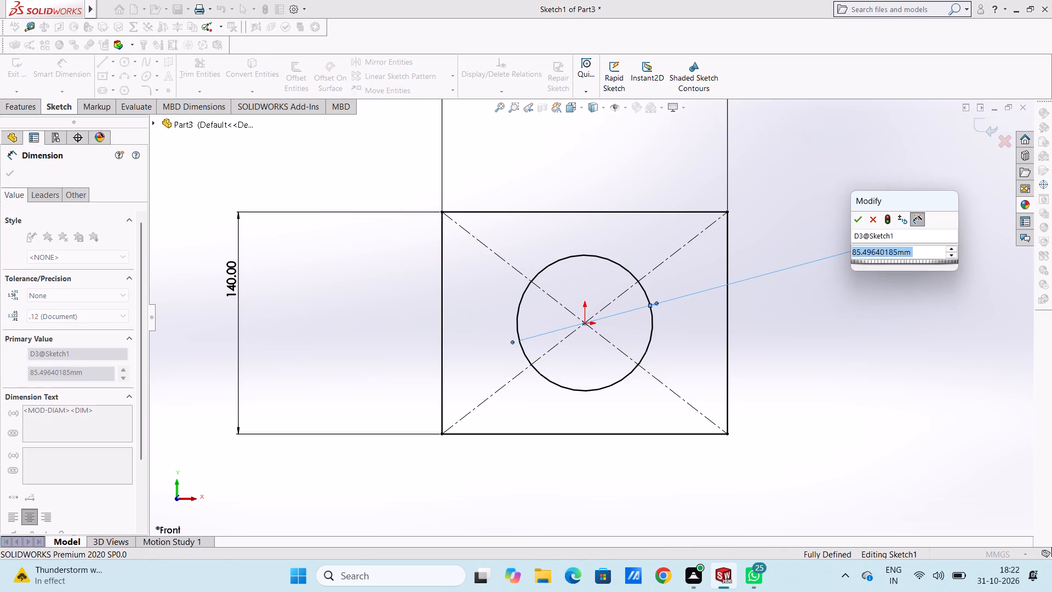
type("70")
key("Return")
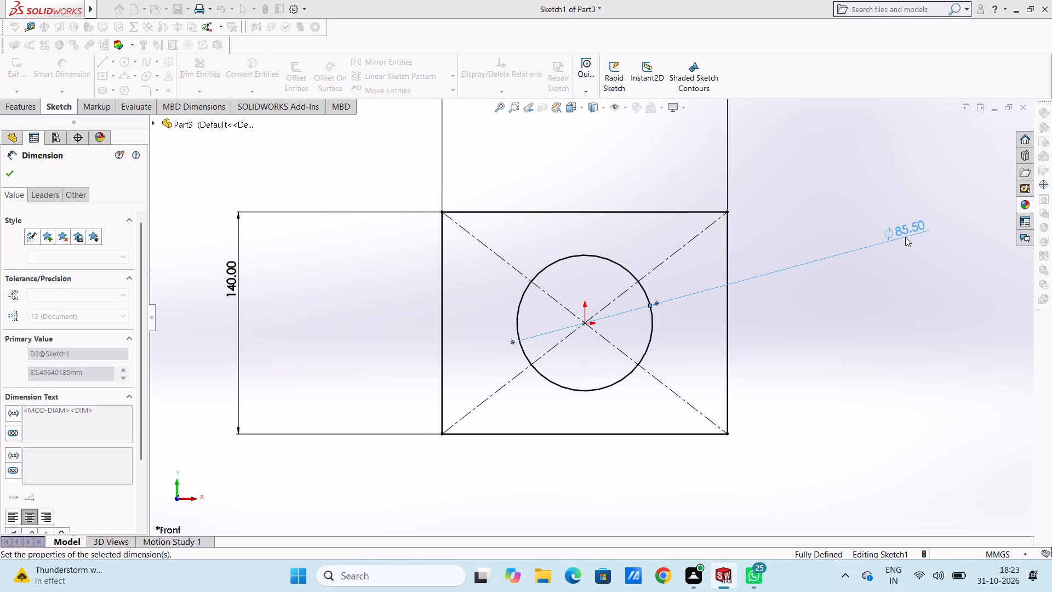
left_click(552, 258)
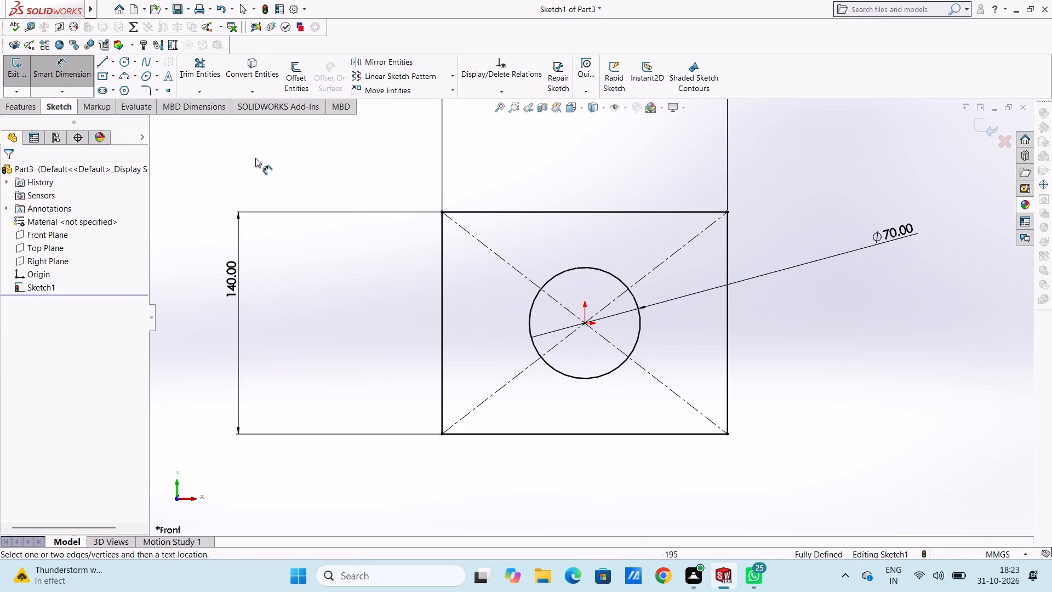
left_click(124, 60)
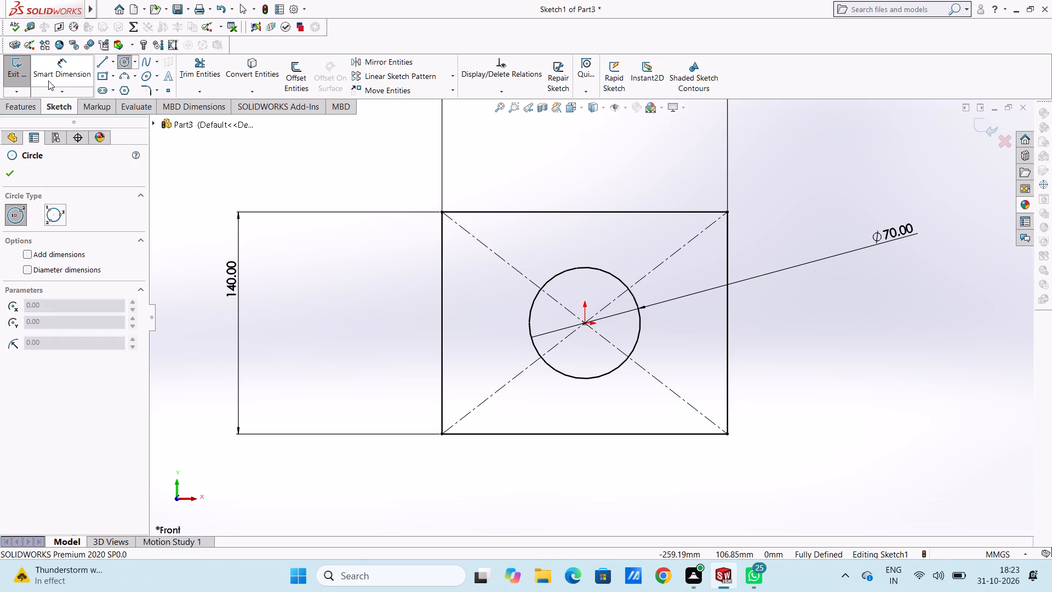
left_click(11, 172)
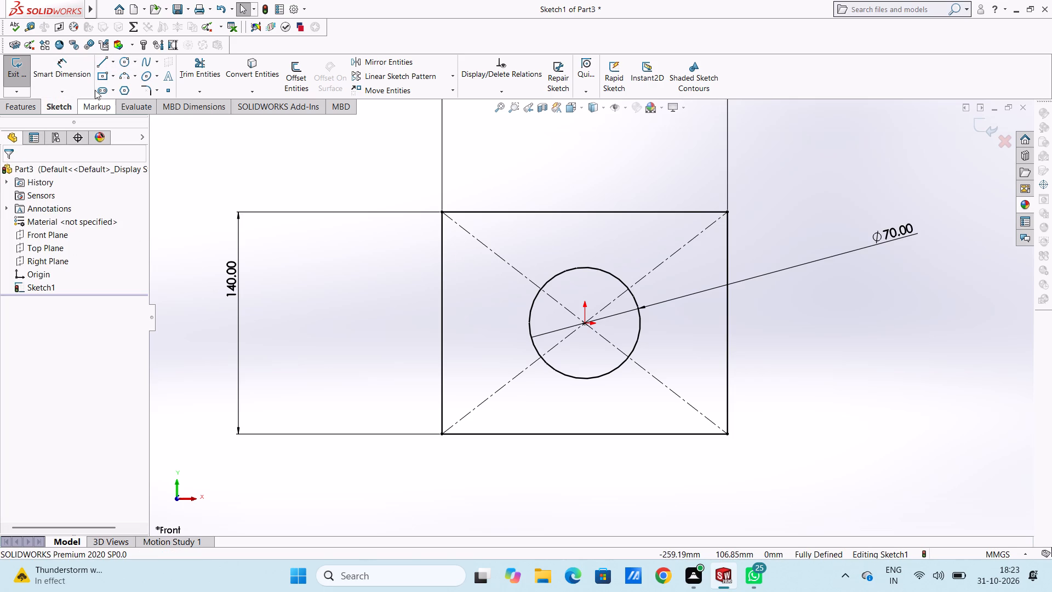
Sketch a 90 by 90 mm center rectangle on the origin, around the circle.
left_click(100, 73)
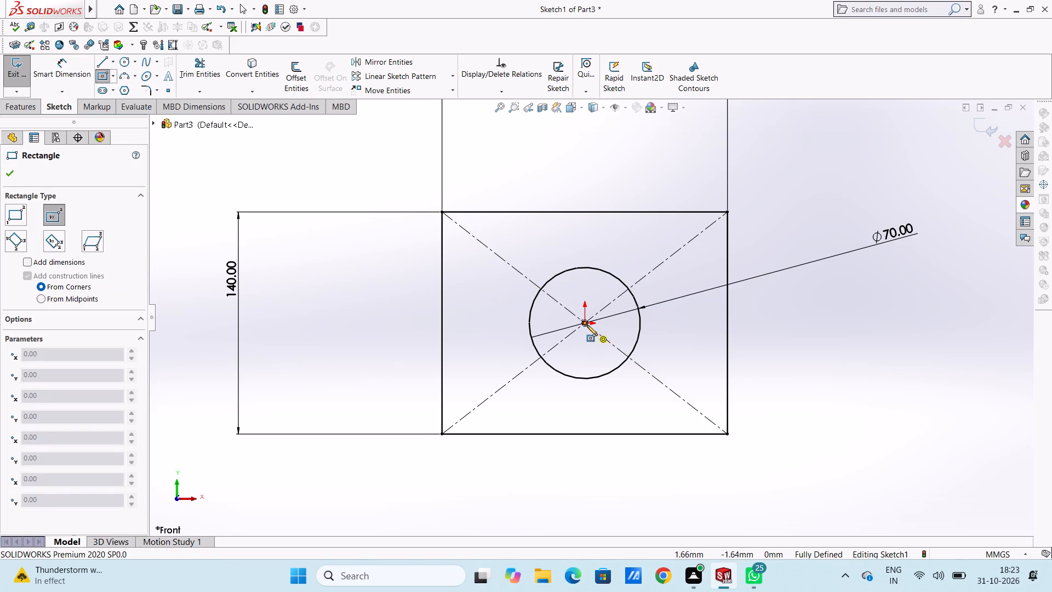
left_click(584, 323)
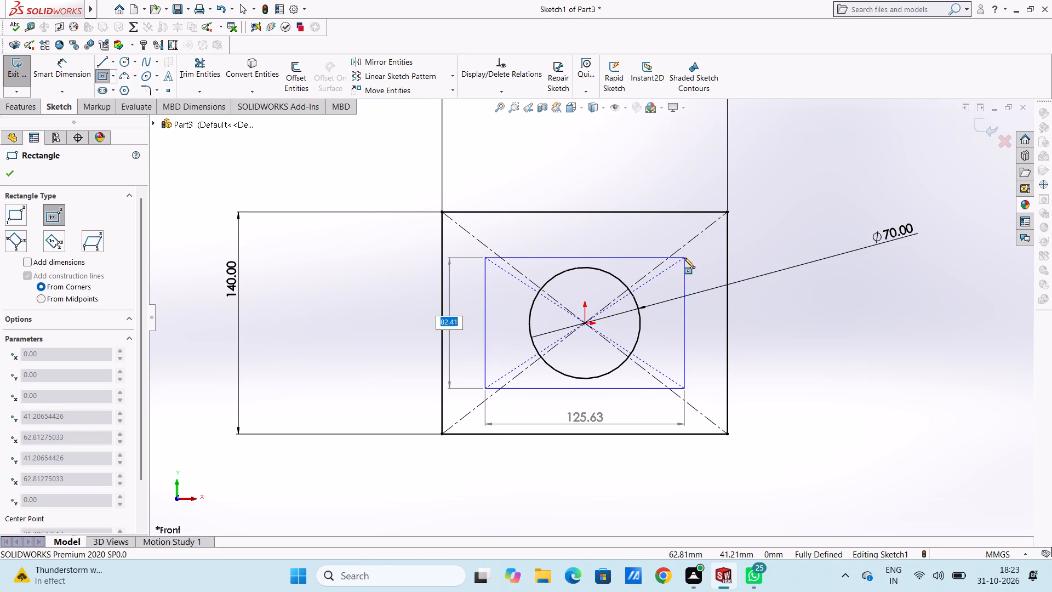
type("90")
key("Return")
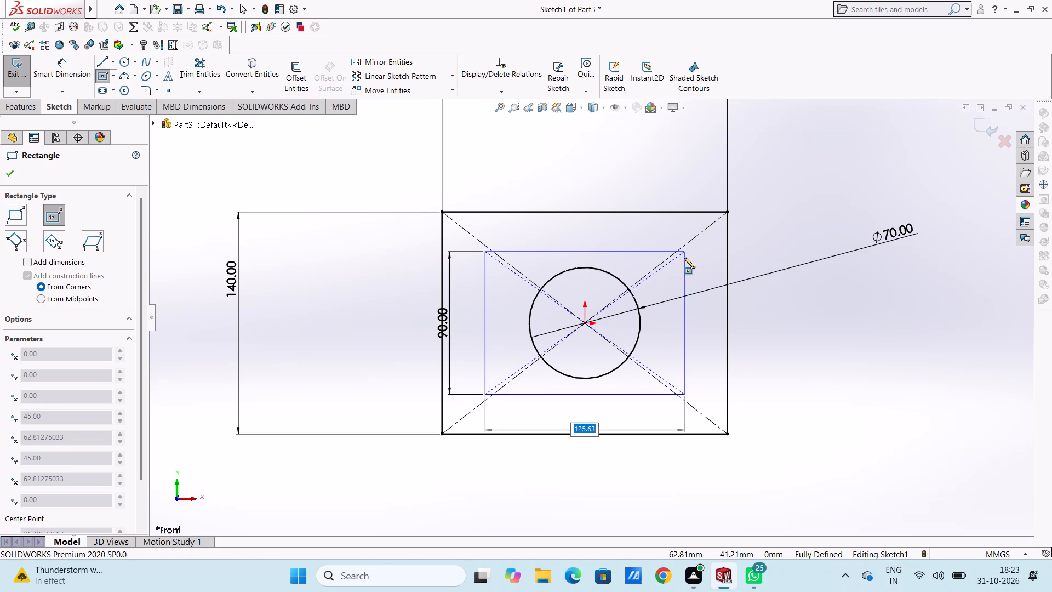
type("90")
key("Return")
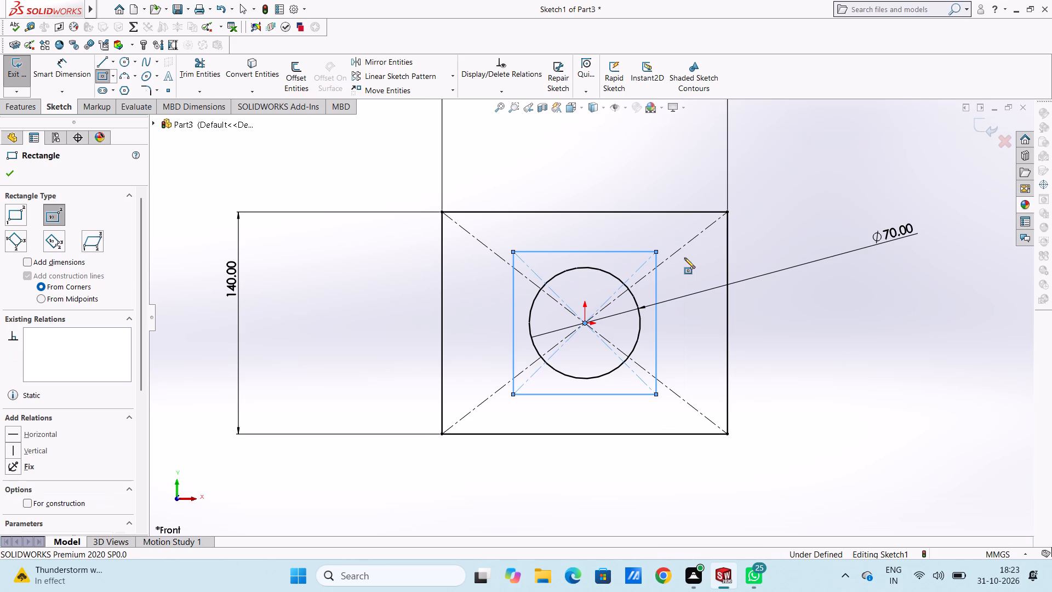
left_click(14, 168)
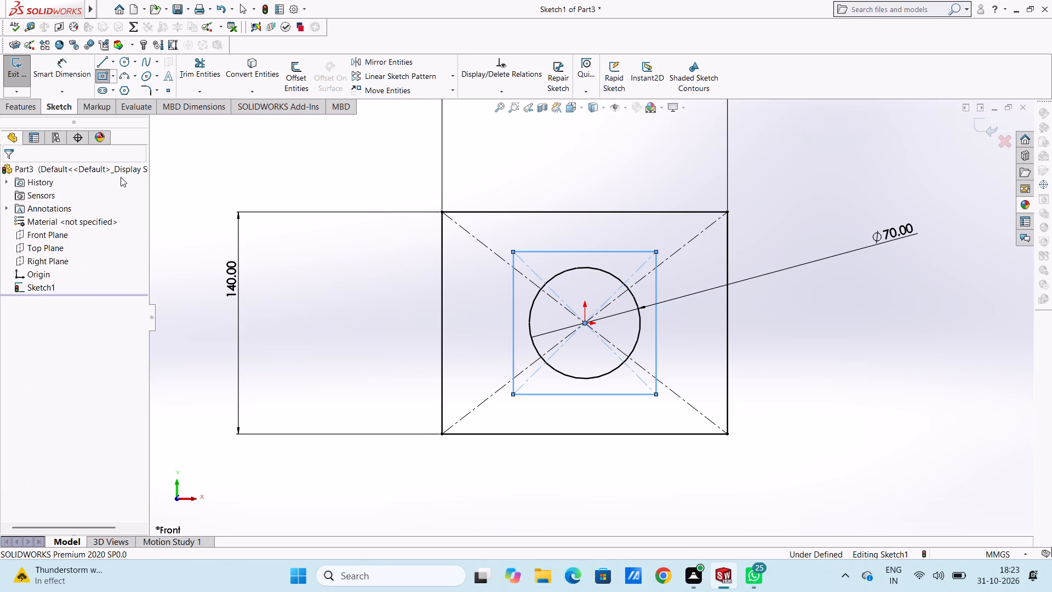
left_click(155, 166)
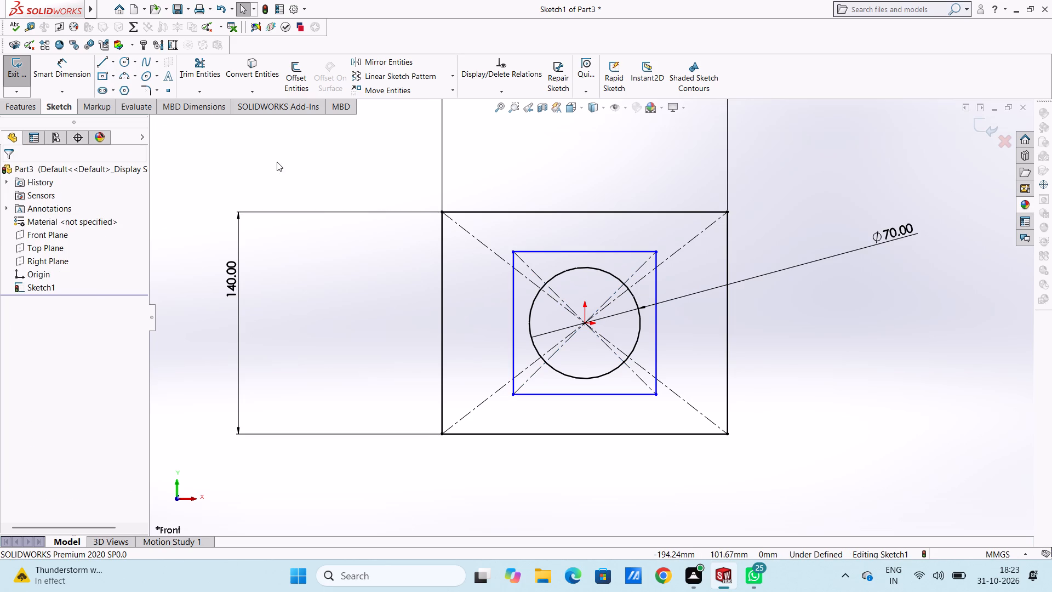
Add a 90 mm dimension to the left edge of the inner square.
left_click(79, 62)
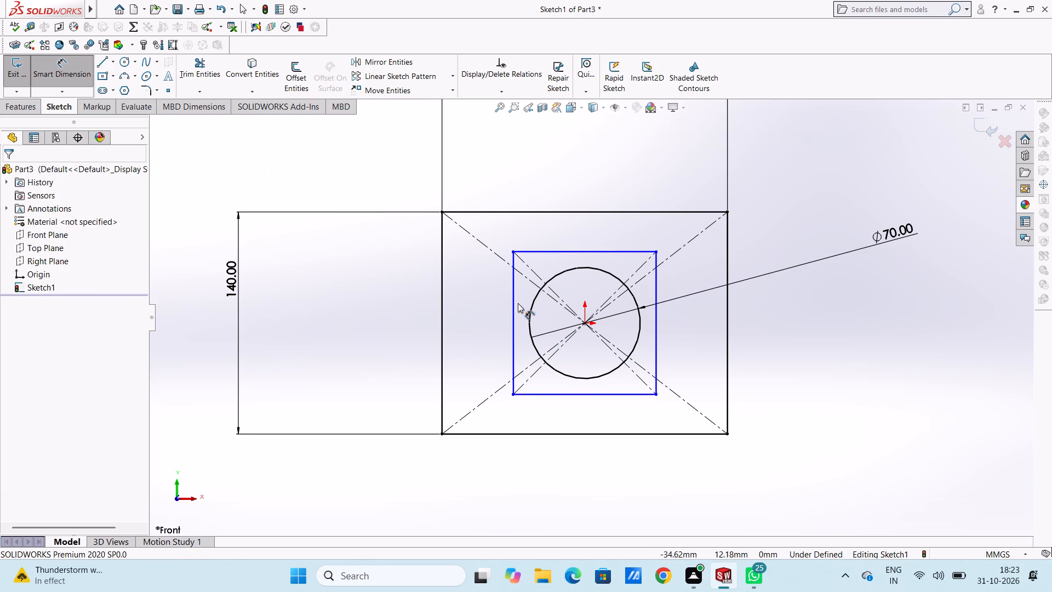
left_click(514, 301)
left_click(307, 300)
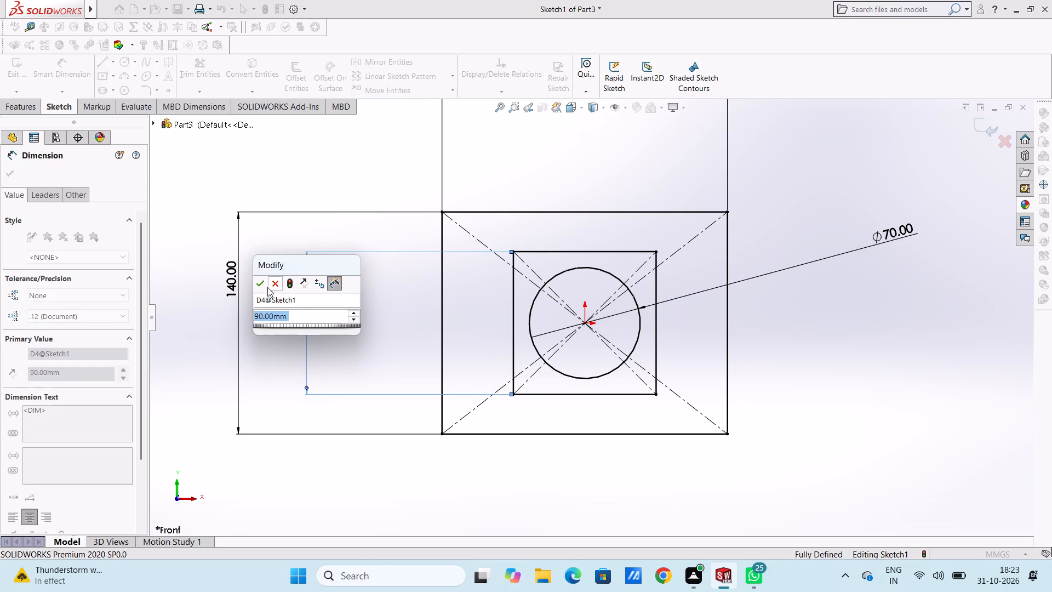
left_click(262, 283)
left_click(290, 238)
Sketch four circles centered on the inner square's corners, with radii of about 9.5, 6.9, 6.2 and 5.1 mm.
left_click(122, 60)
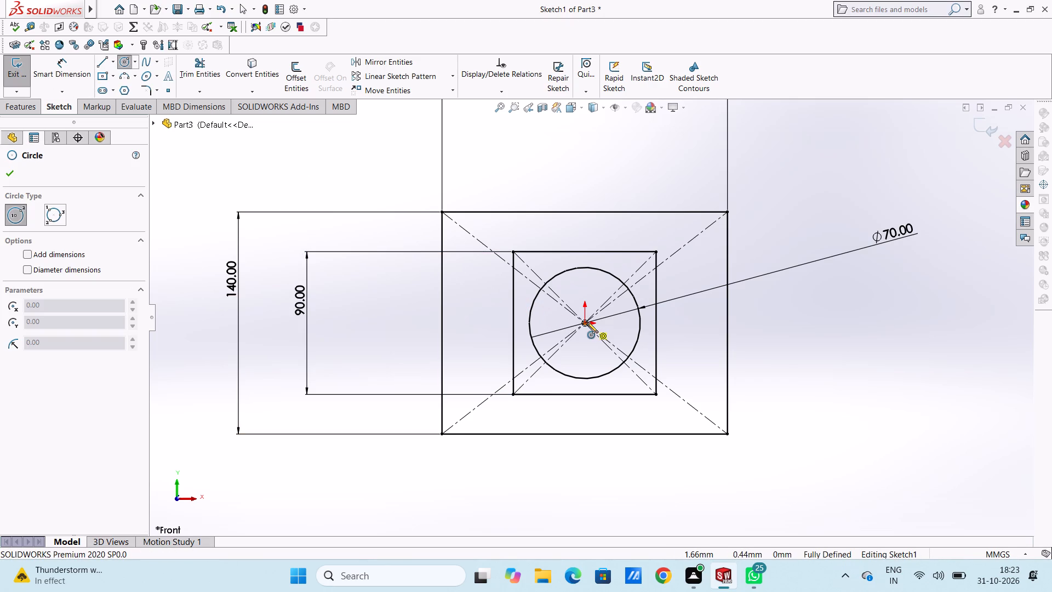
scroll(558, 269, "down", 3)
left_click(488, 248)
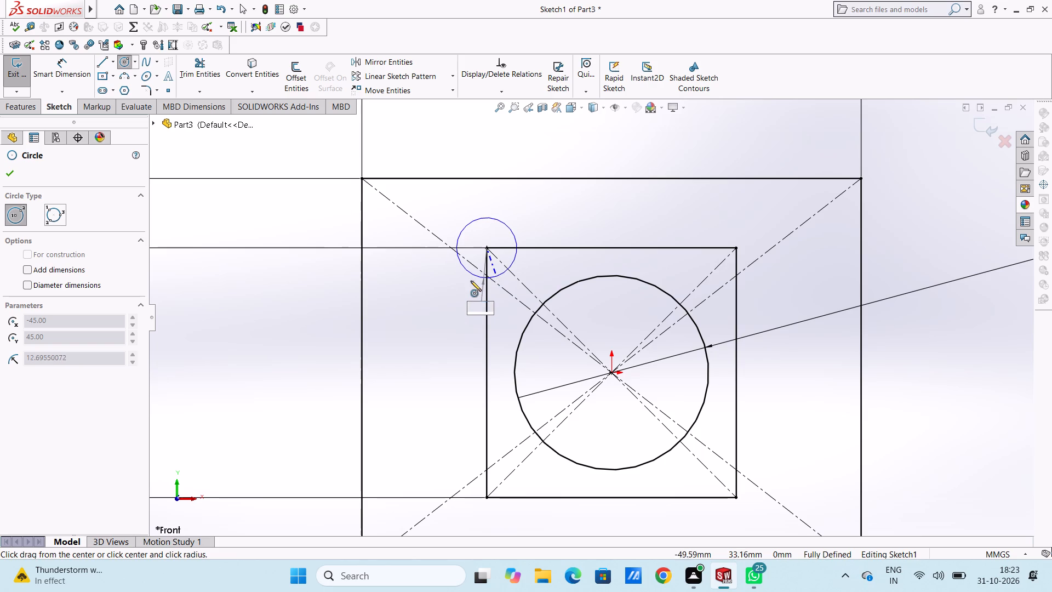
left_click(477, 223)
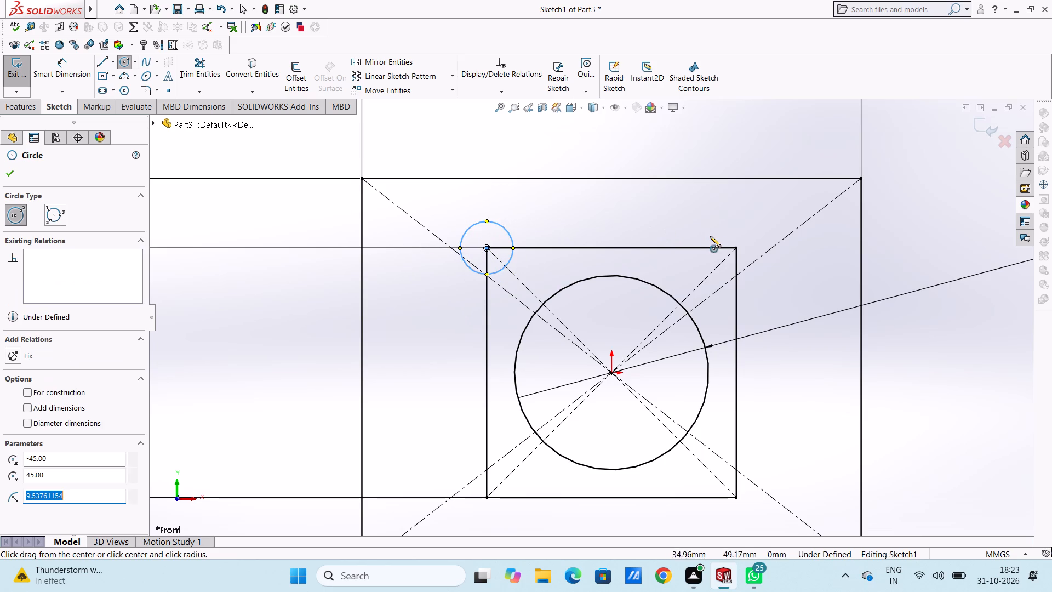
left_click(735, 247)
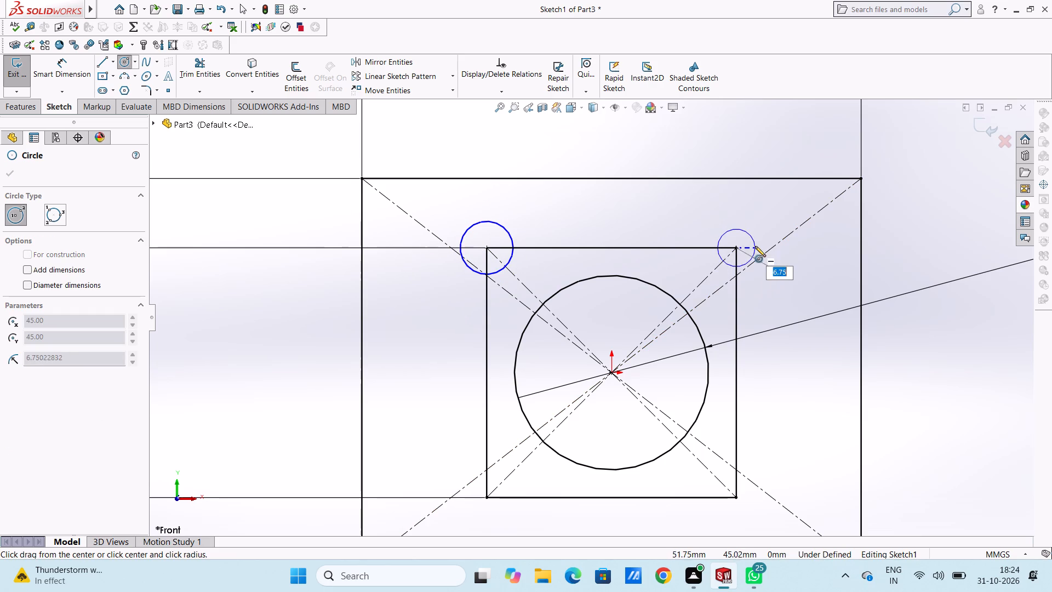
left_click(755, 244)
scroll(705, 328, "up", 4)
scroll(569, 427, "down", 4)
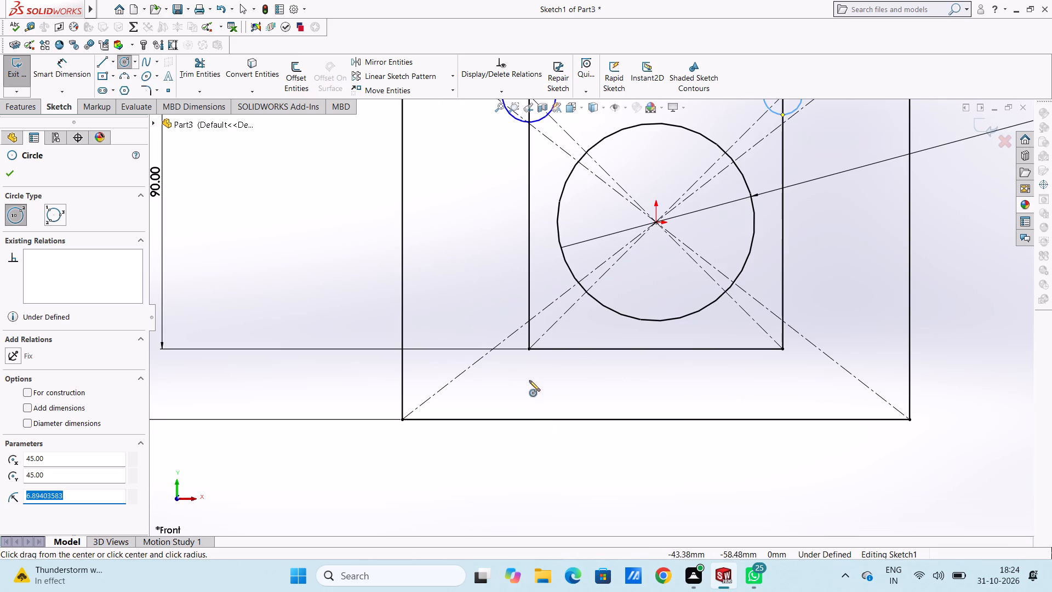
left_click(529, 350)
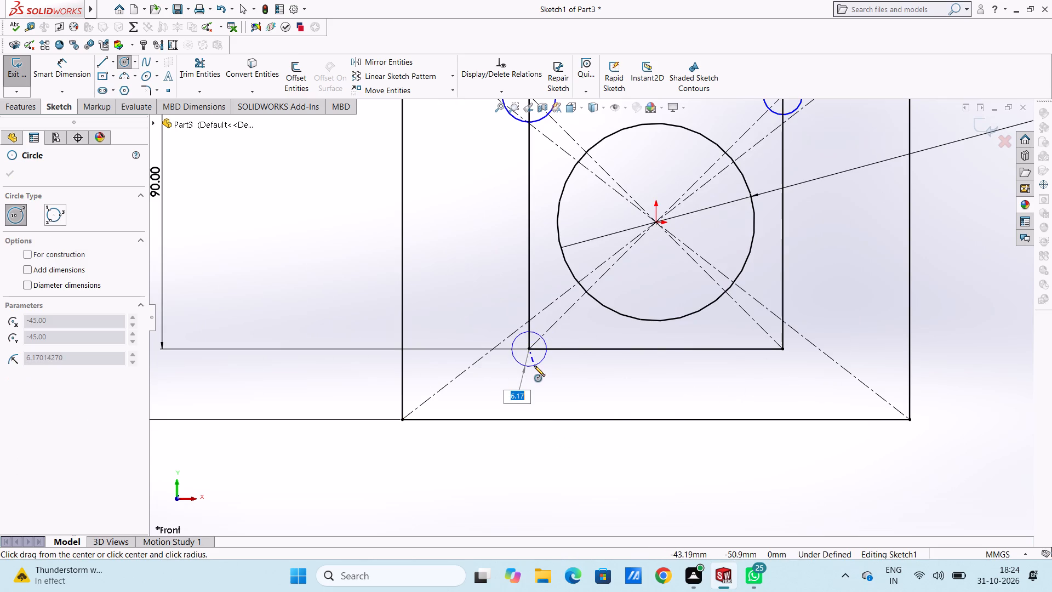
left_click(534, 366)
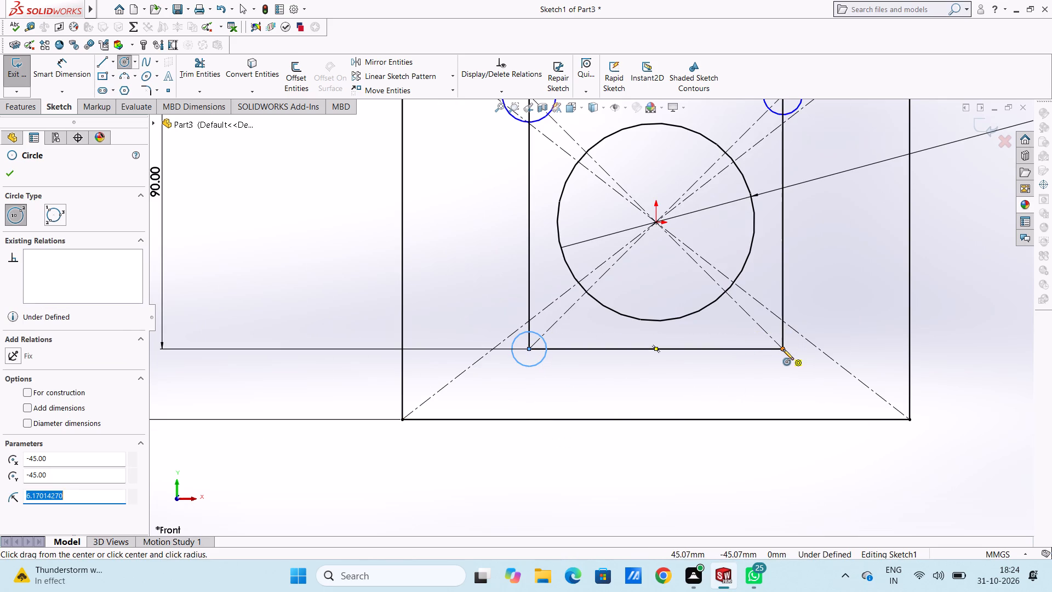
left_click(783, 349)
left_click(787, 363)
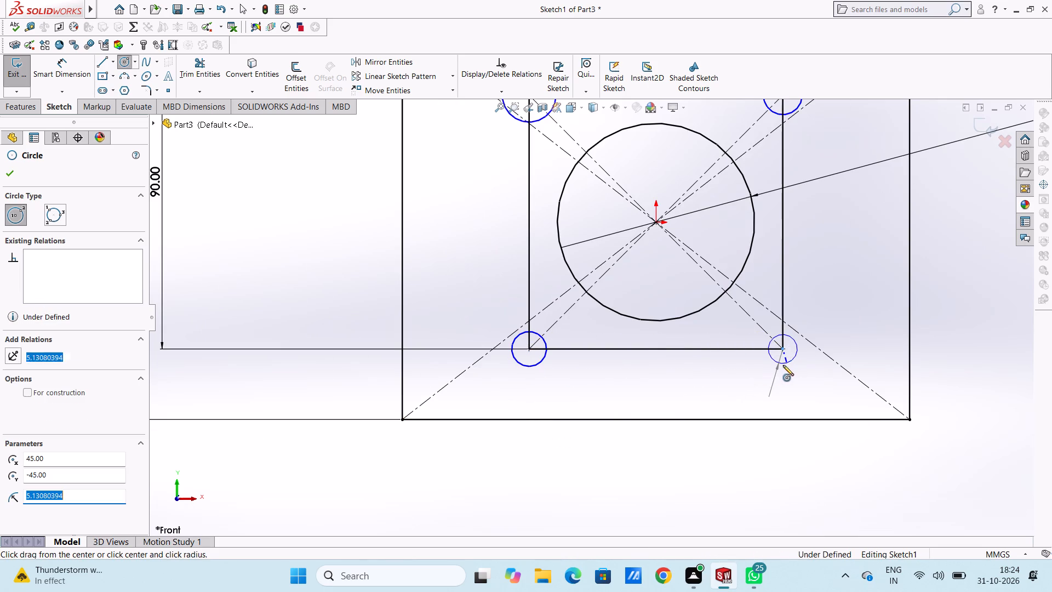
left_click(8, 173)
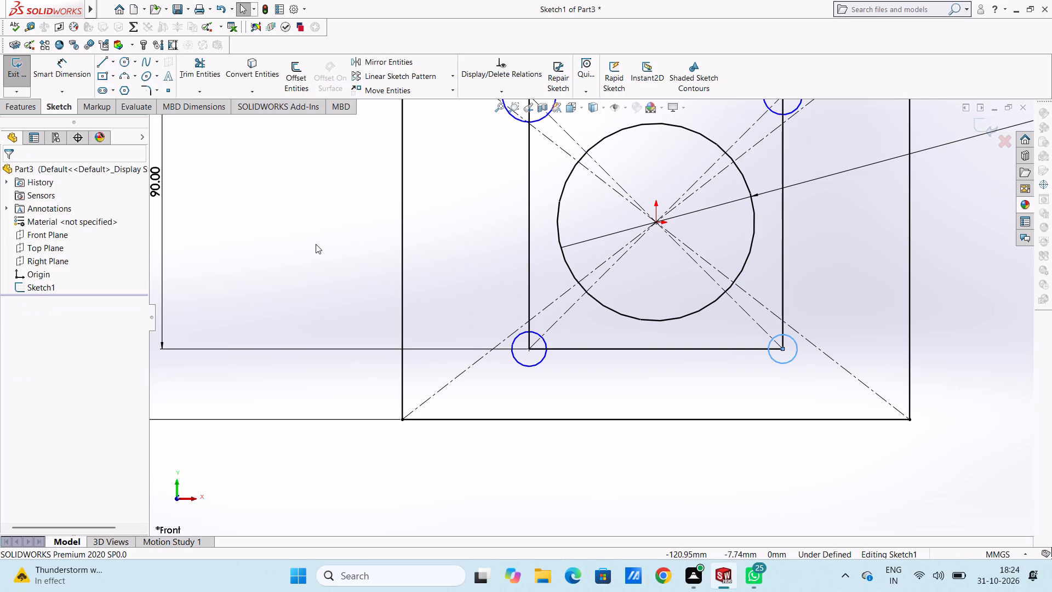
left_click(316, 244)
Dimension the upper-left corner circle and set its diameter to 10 mm.
scroll(317, 244, "up", 4)
left_click(61, 64)
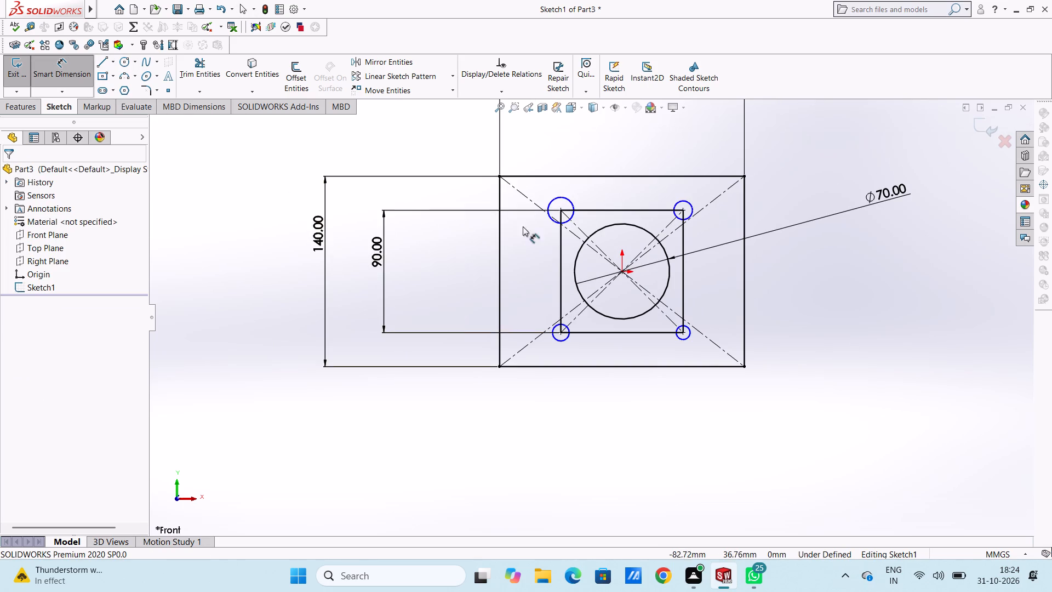
scroll(542, 230, "down", 2)
left_click(559, 198)
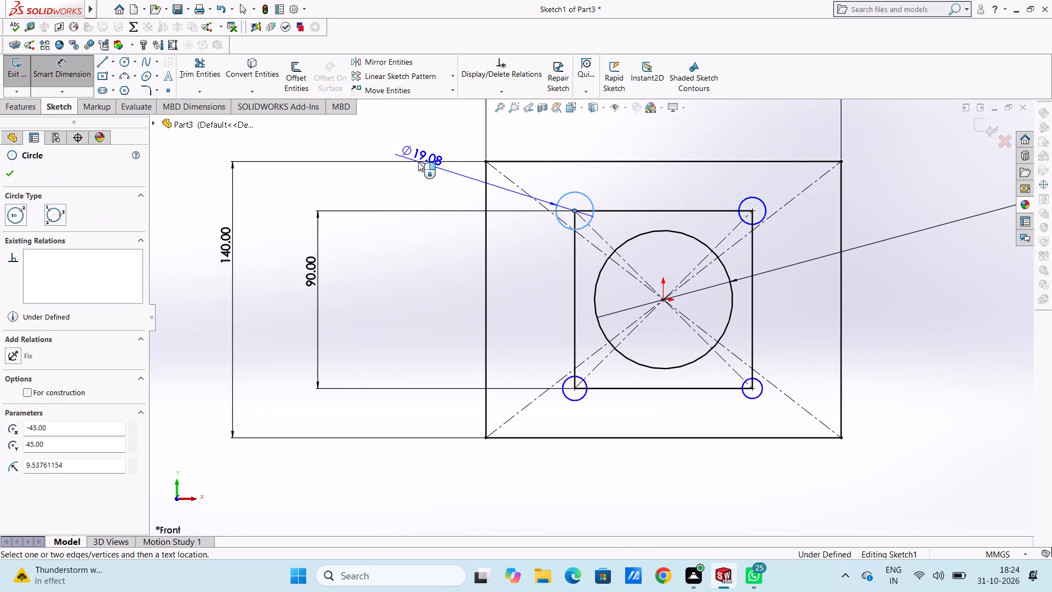
scroll(418, 162, "up", 3)
left_click(409, 150)
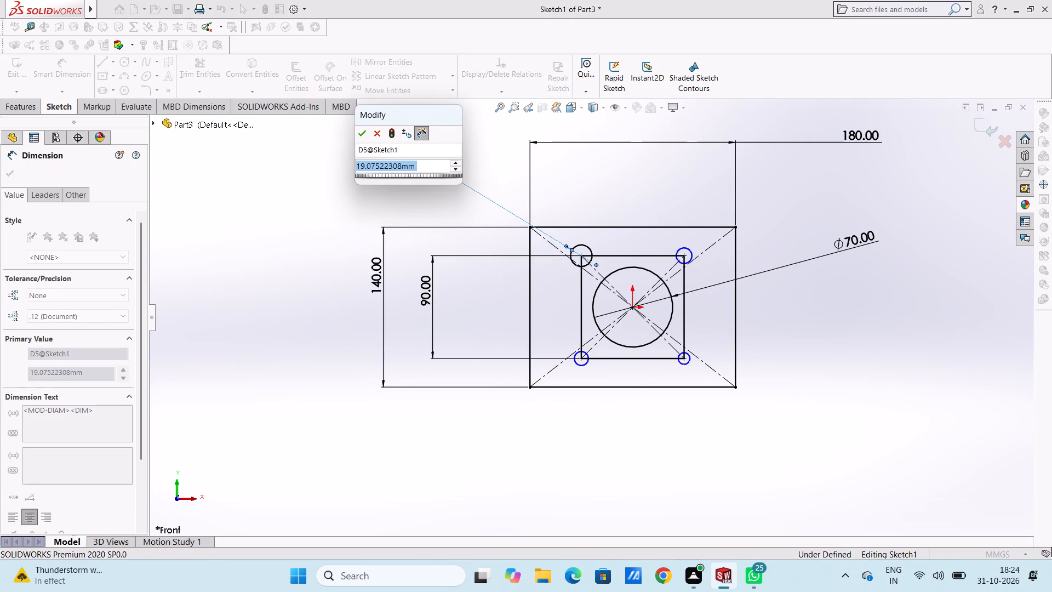
type("10")
key("Return")
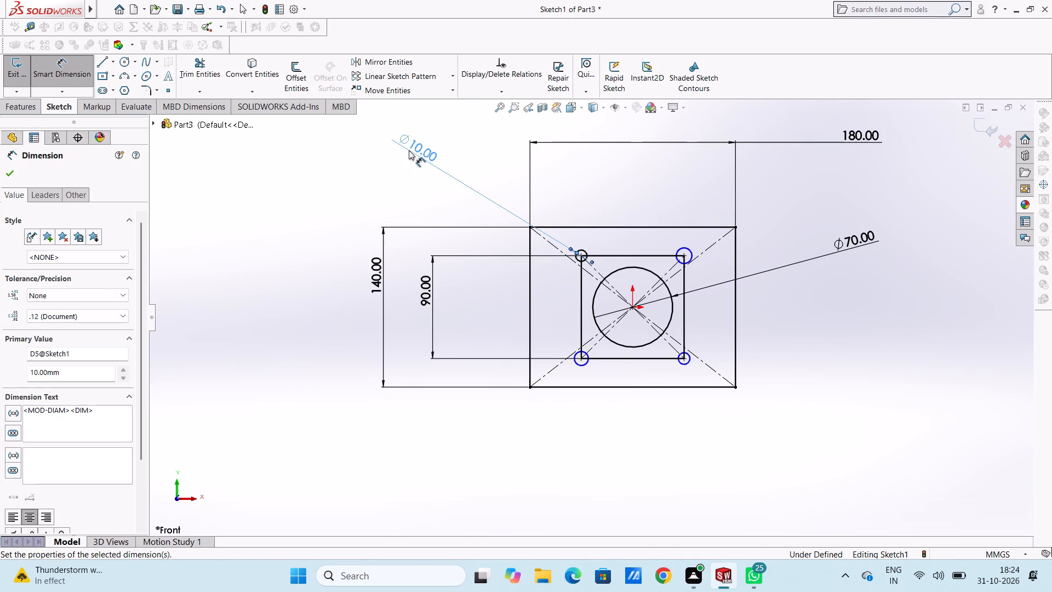
left_click(410, 197)
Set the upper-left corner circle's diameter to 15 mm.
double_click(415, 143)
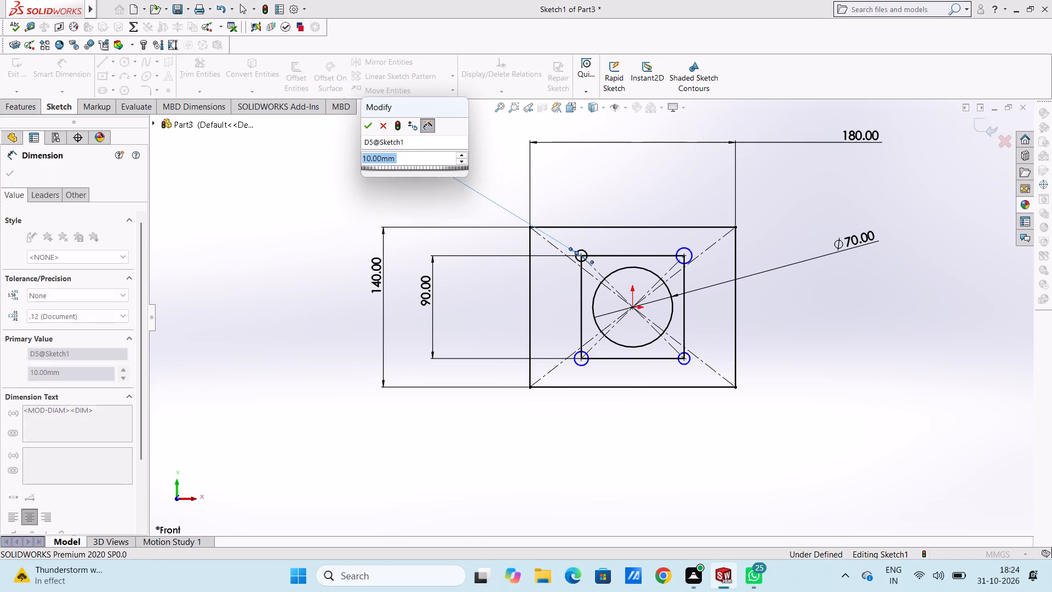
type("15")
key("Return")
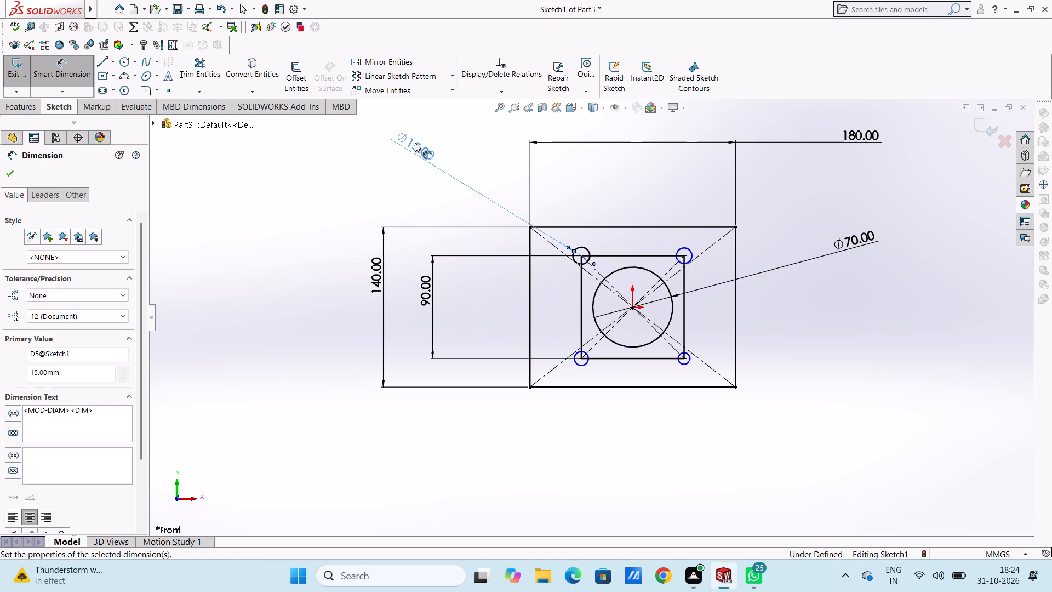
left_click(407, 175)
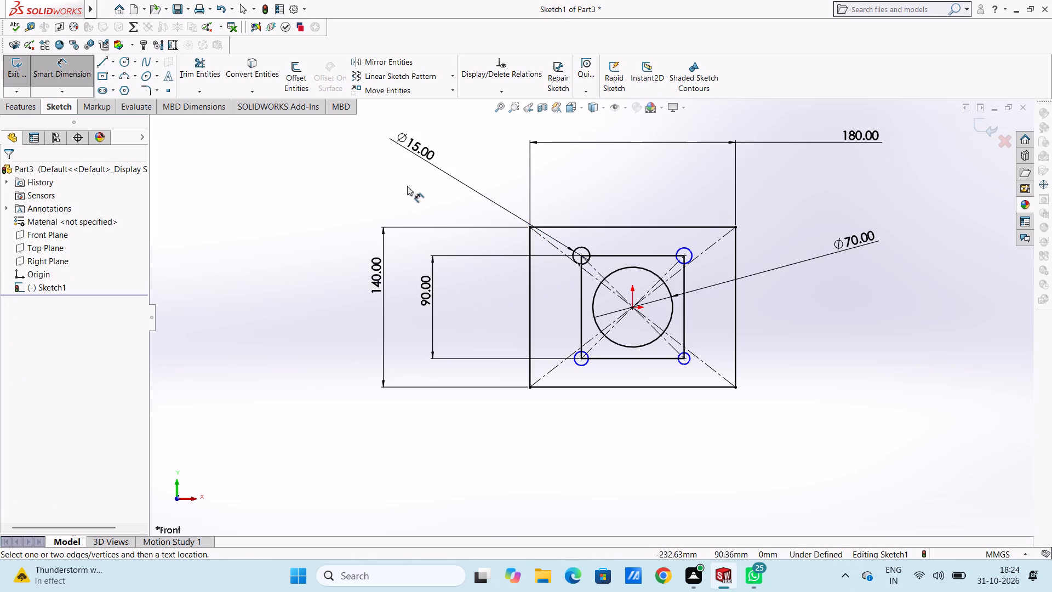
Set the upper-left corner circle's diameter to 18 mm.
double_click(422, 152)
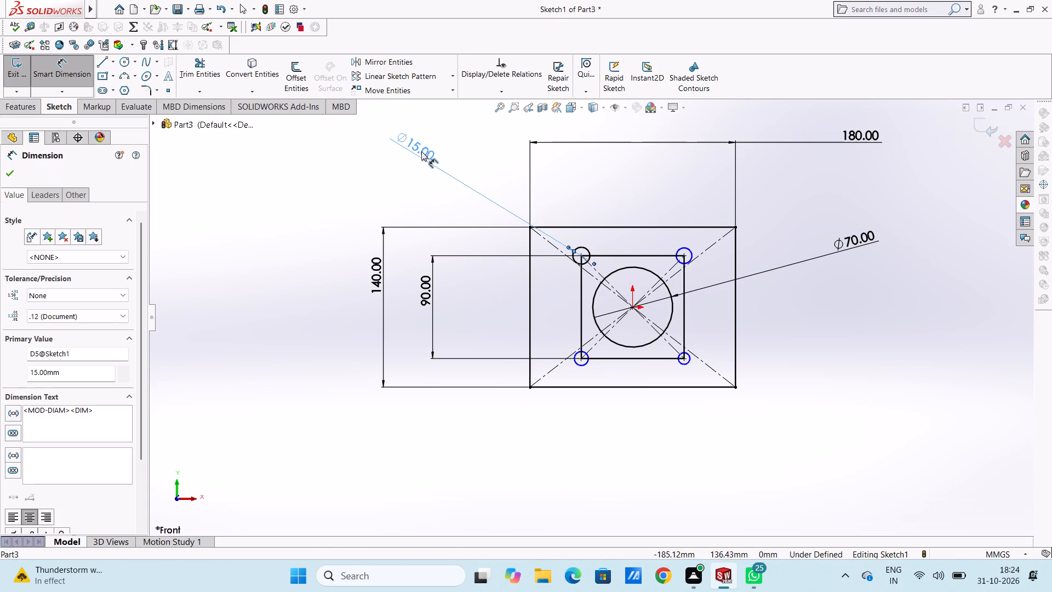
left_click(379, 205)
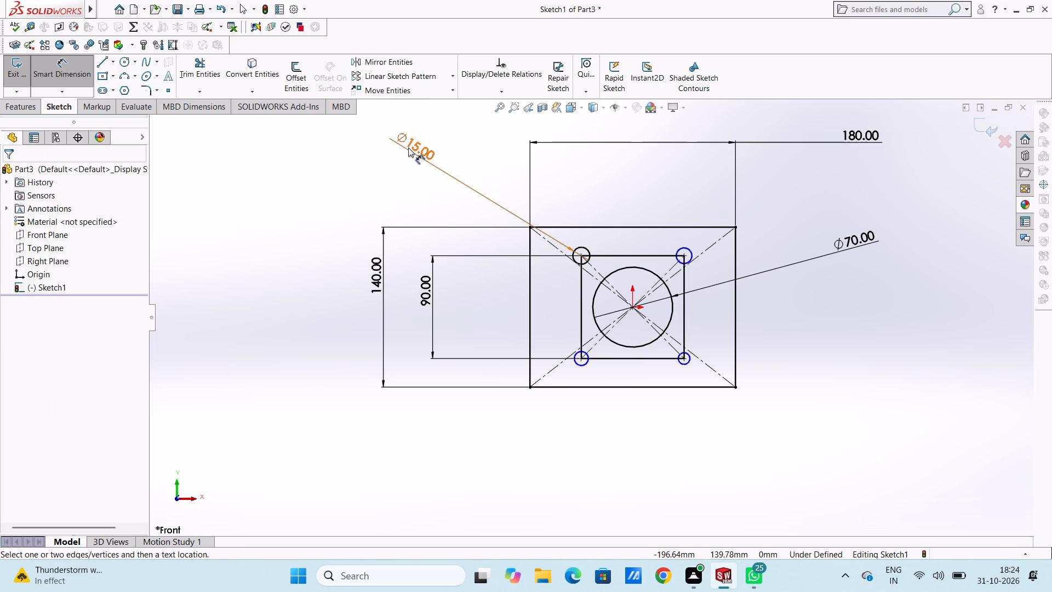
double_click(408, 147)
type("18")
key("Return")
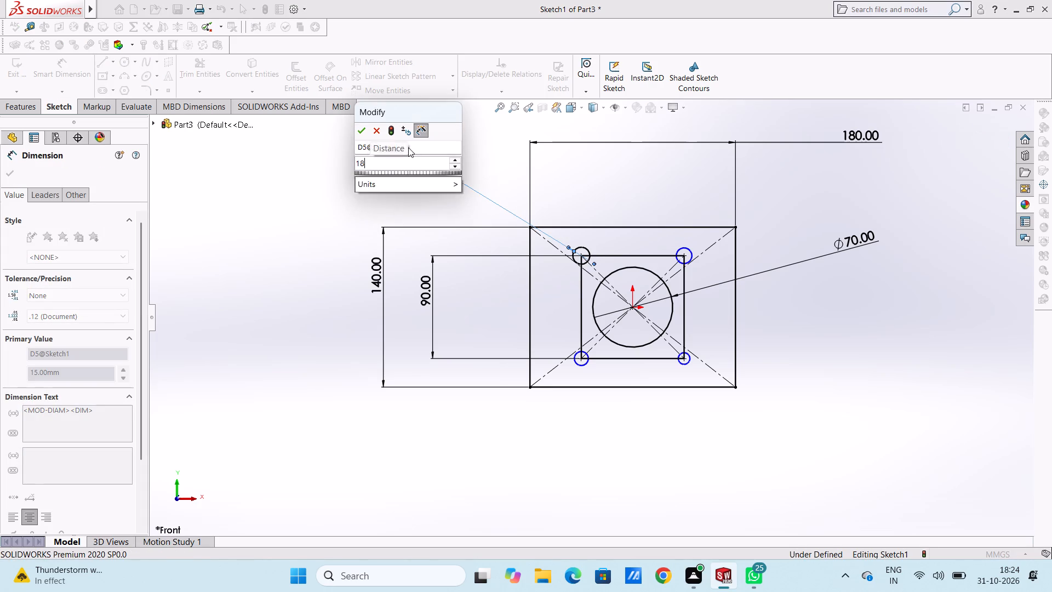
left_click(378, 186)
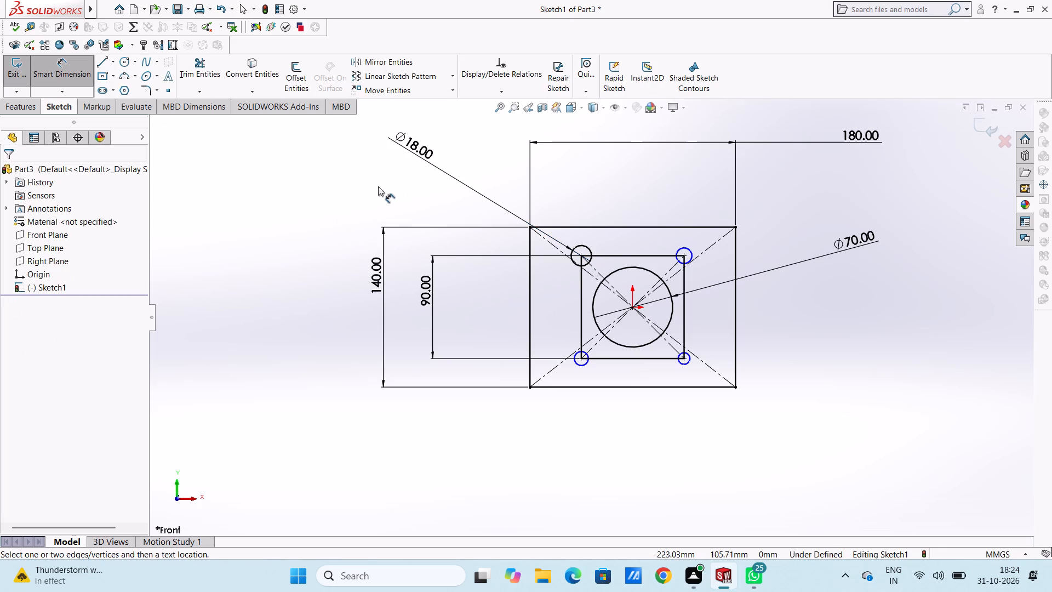
Set the upper-left corner circle's diameter to 20 mm.
double_click(401, 143)
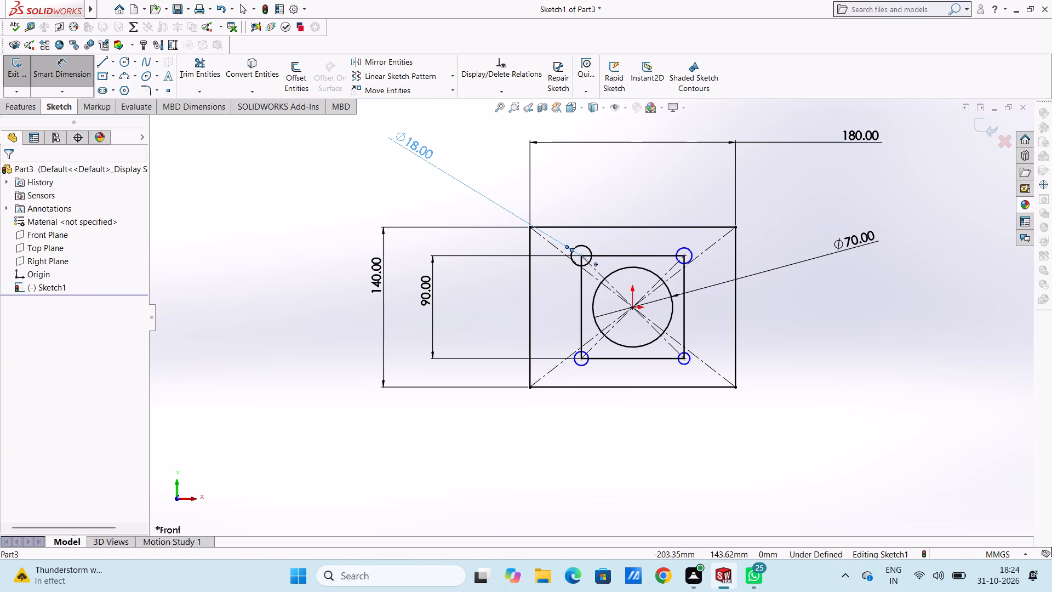
type("20")
key("Return")
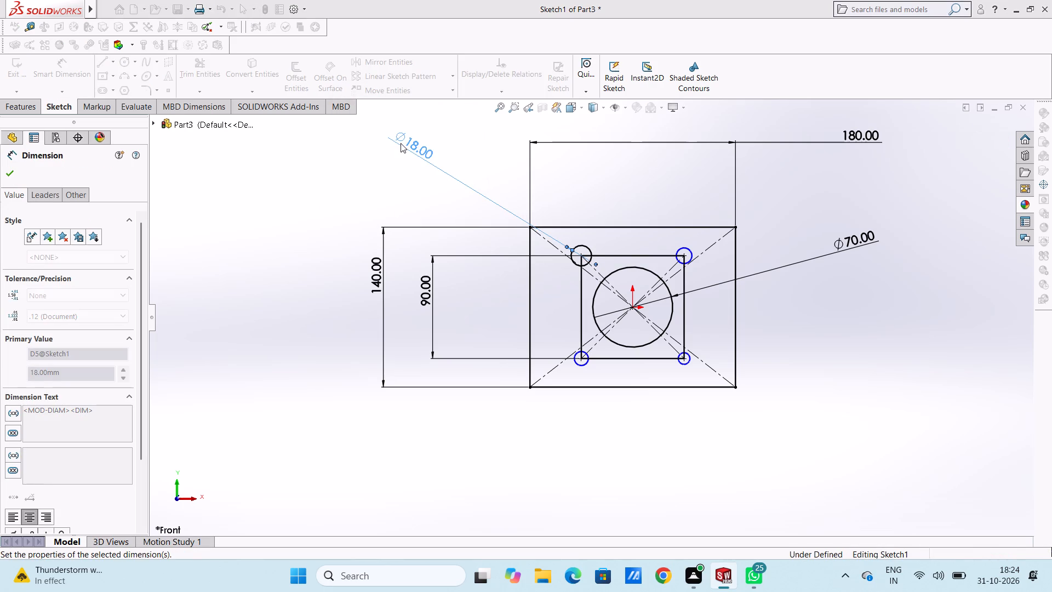
left_click(378, 181)
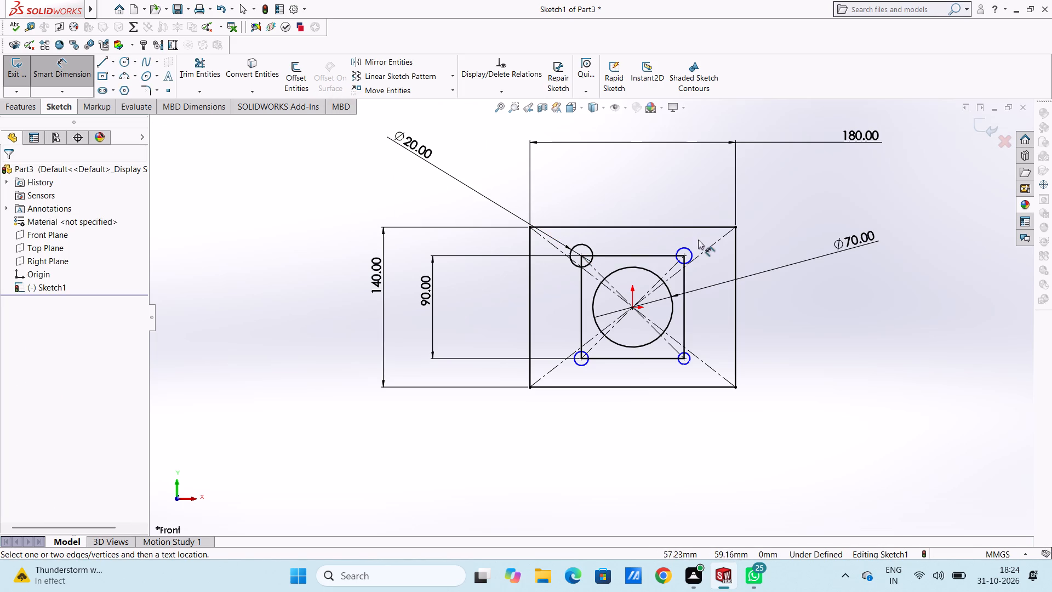
Dimension the upper-right corner circle and set its diameter to 20 mm.
left_click(688, 246)
left_click(905, 174)
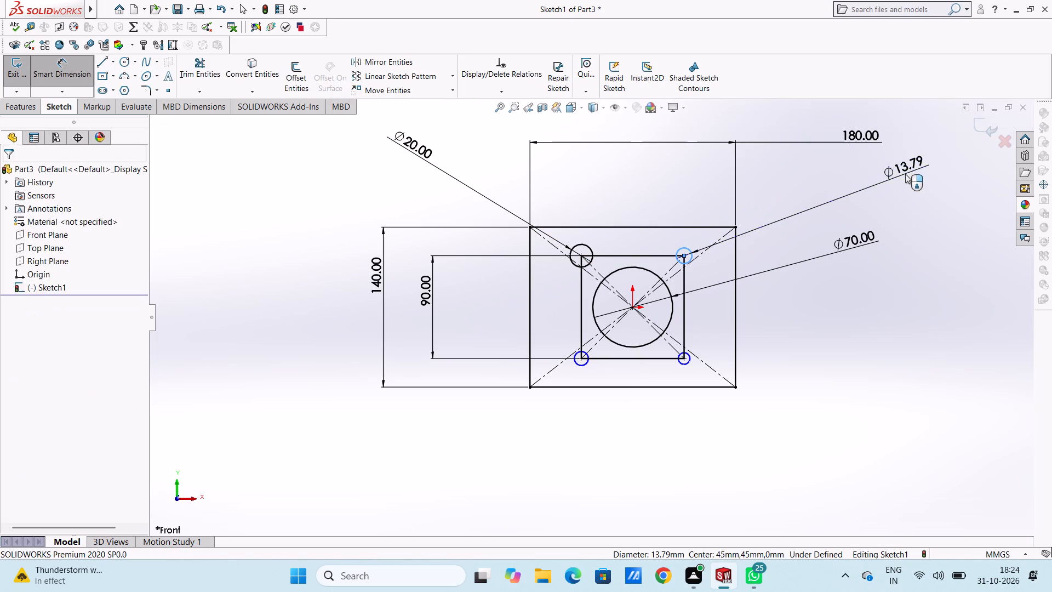
type("20")
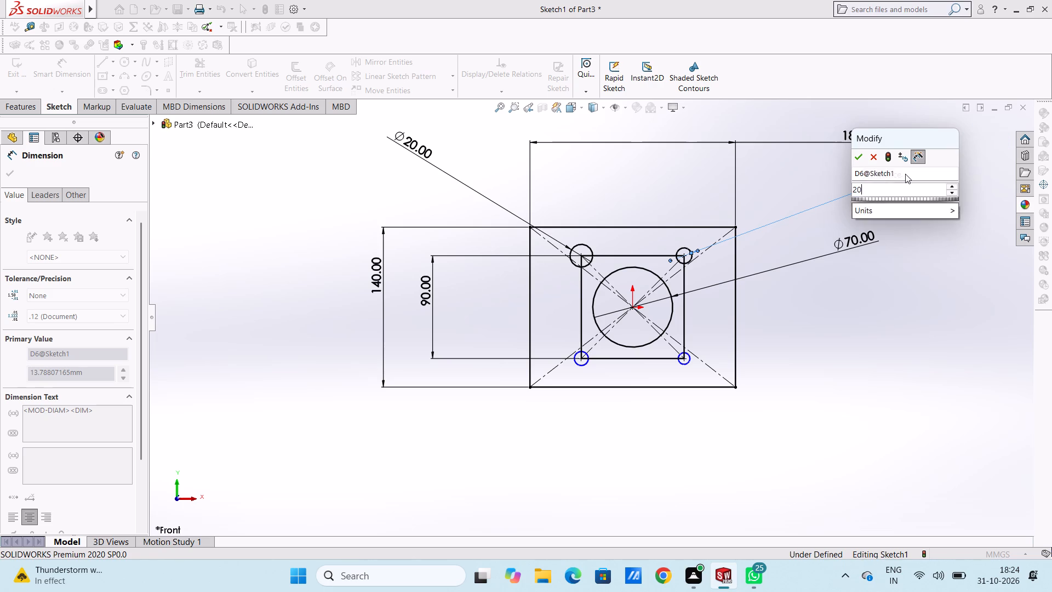
key("Return")
left_click(916, 383)
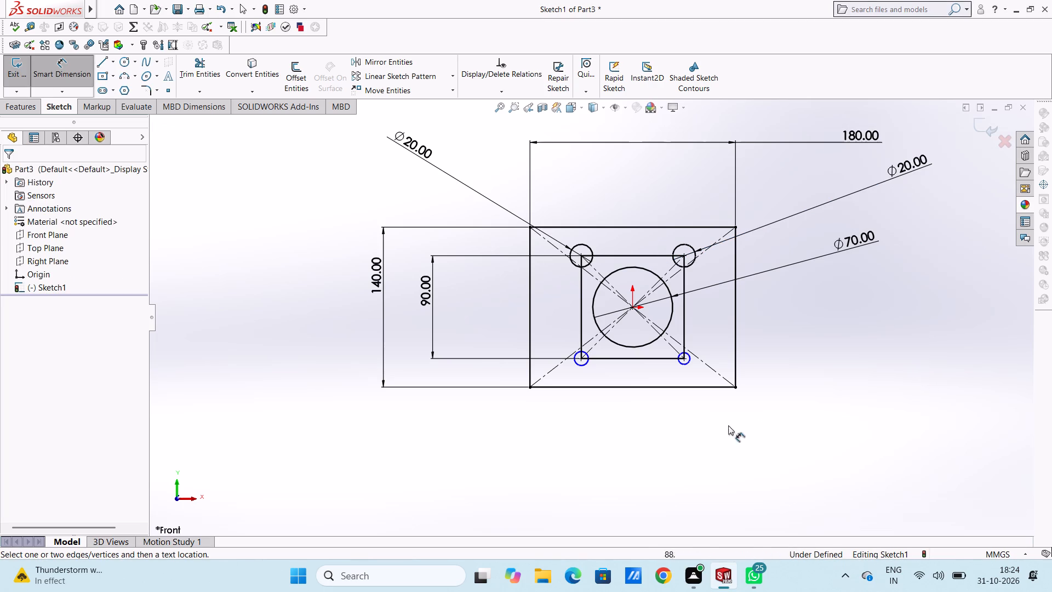
Dimension the lower-right corner circle and set its diameter to 20 mm.
left_click(688, 365)
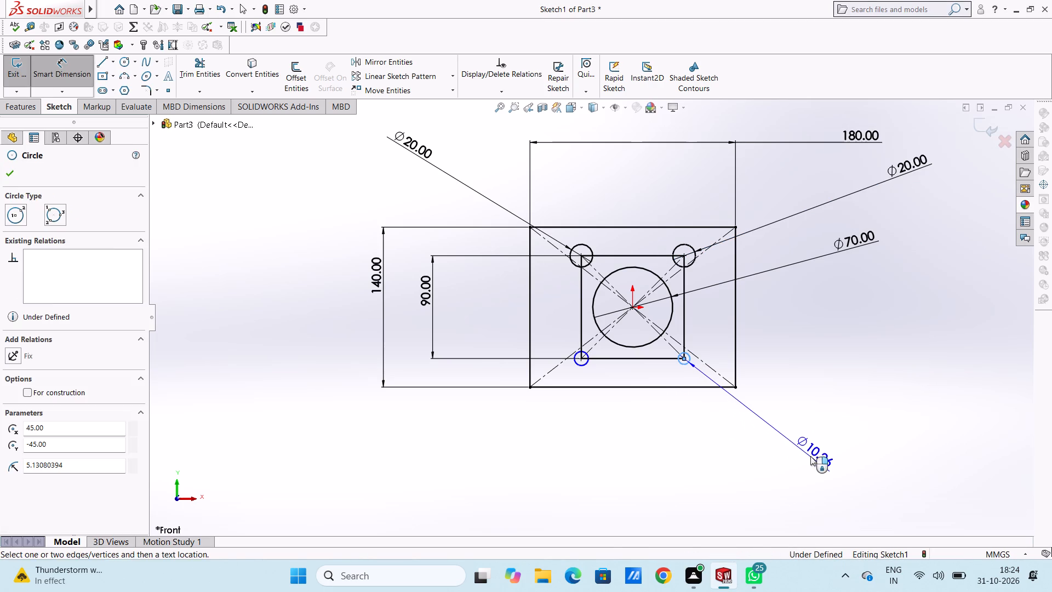
left_click(810, 456)
type("20")
key("Return")
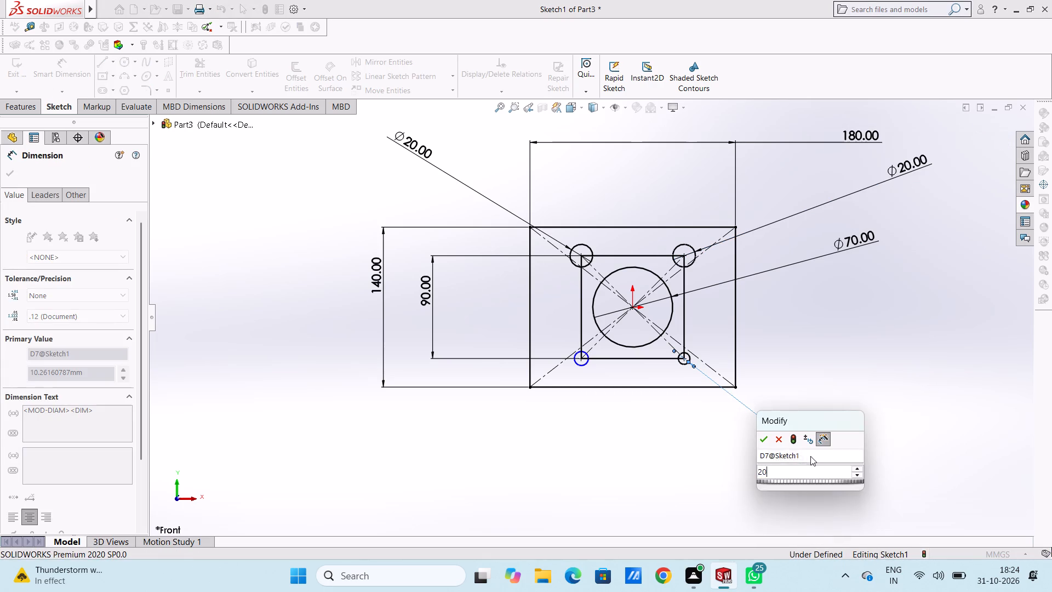
left_click(631, 447)
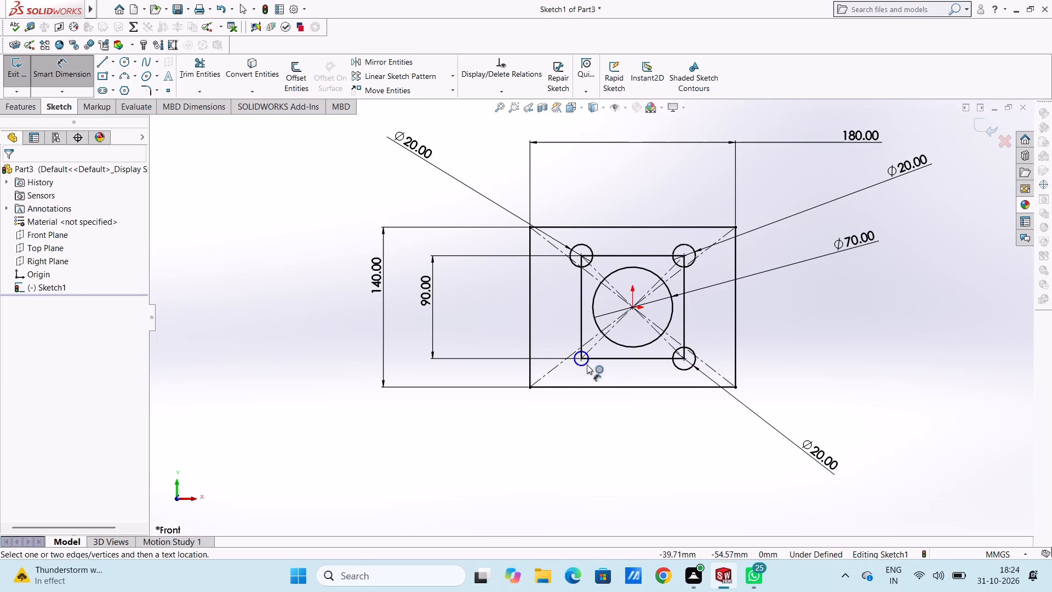
Dimension the lower-left corner circle and set its diameter to 20 mm.
left_click(587, 363)
left_click(376, 483)
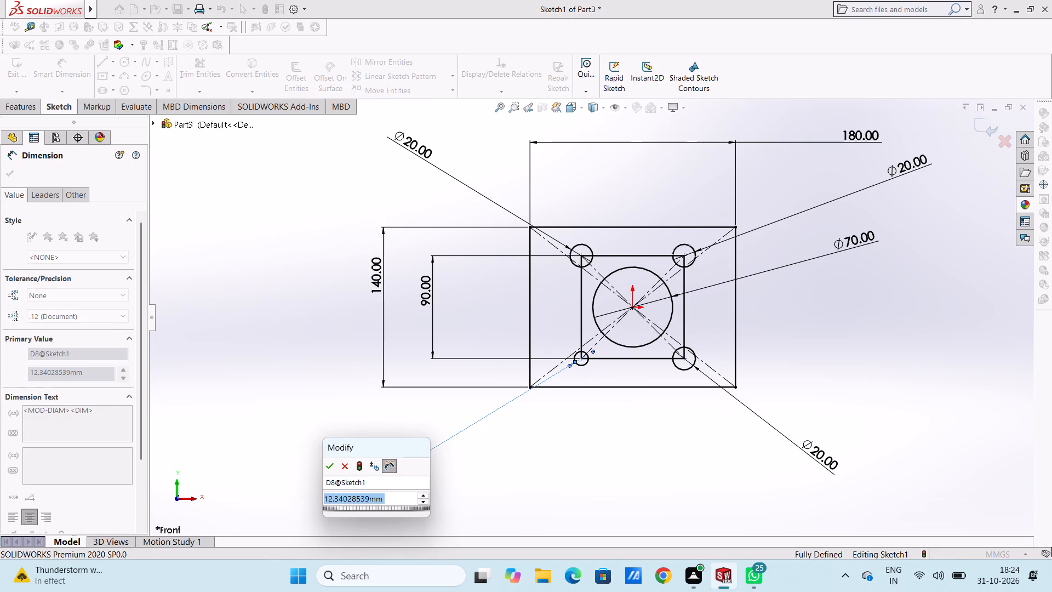
type("20")
key("Return")
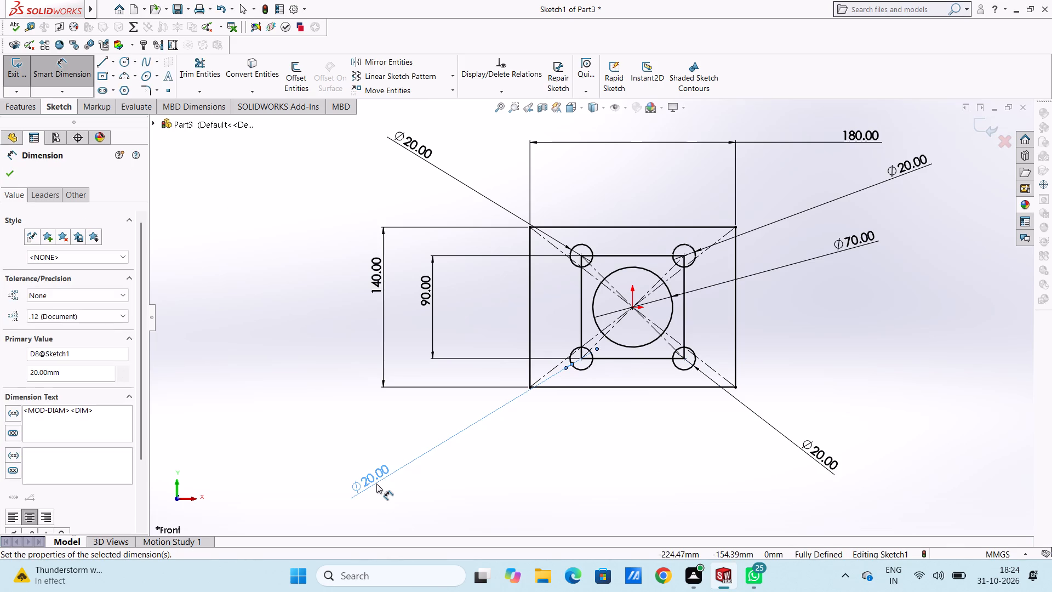
left_click(338, 380)
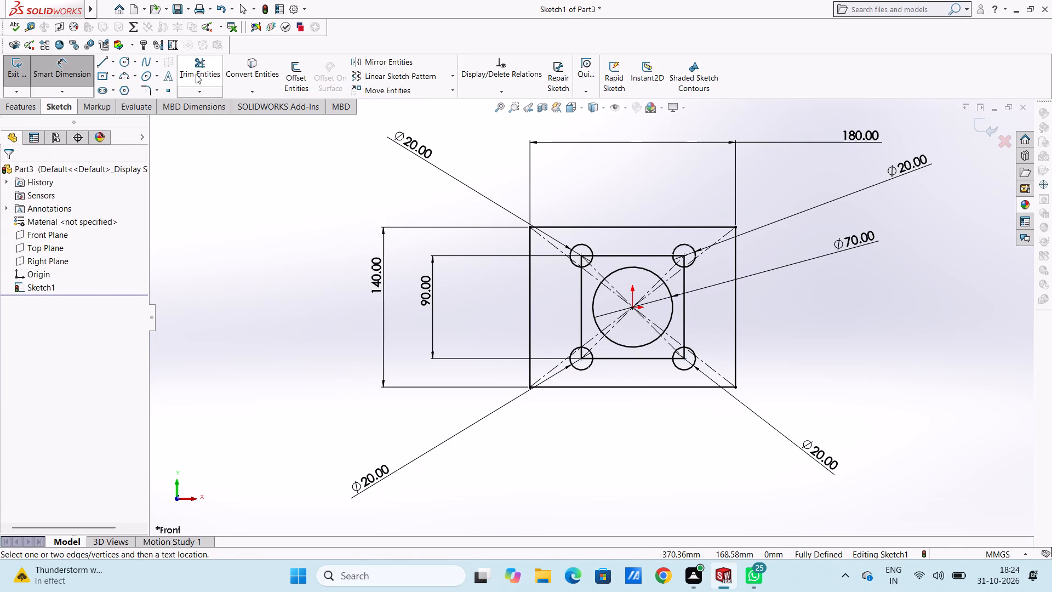
Trim away the left side of the 90 mm square and its line segments inside the lower-left corner circle.
left_click(196, 62)
left_click(581, 293)
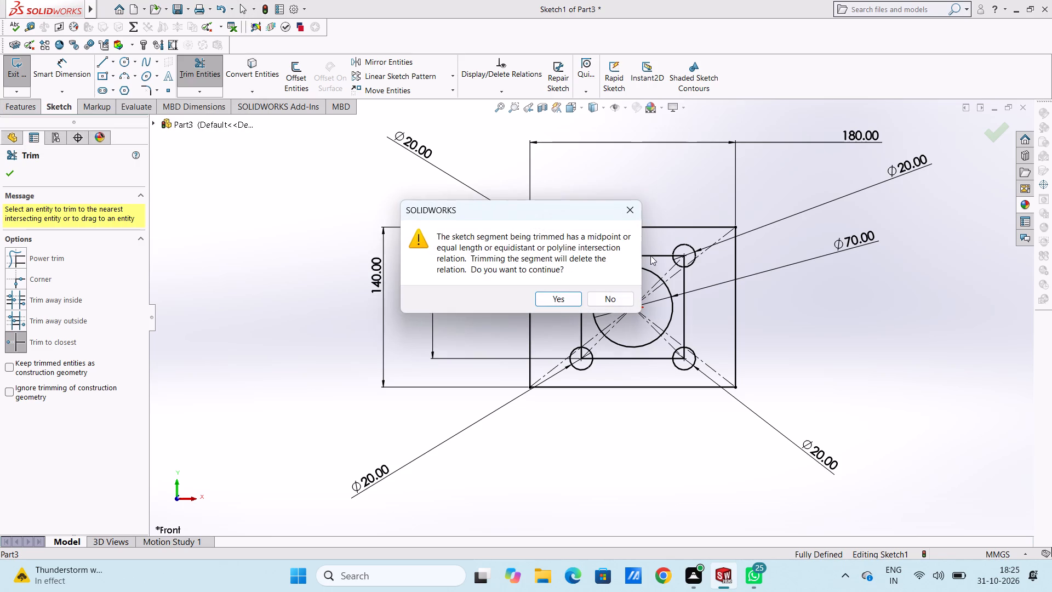
left_click(548, 303)
scroll(609, 371, "down", 4)
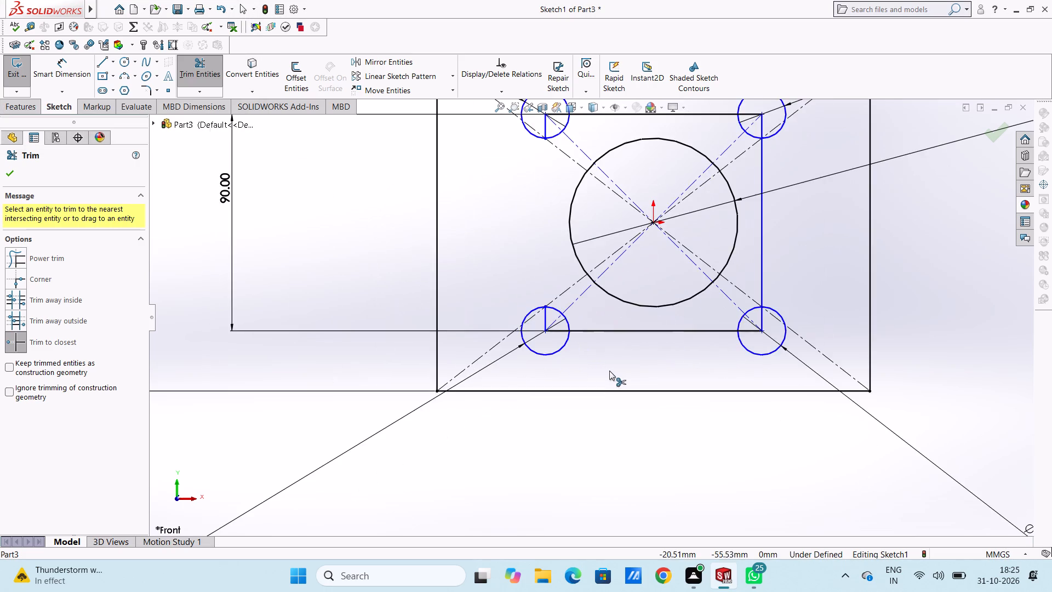
scroll(584, 348, "down", 6)
left_click(492, 274)
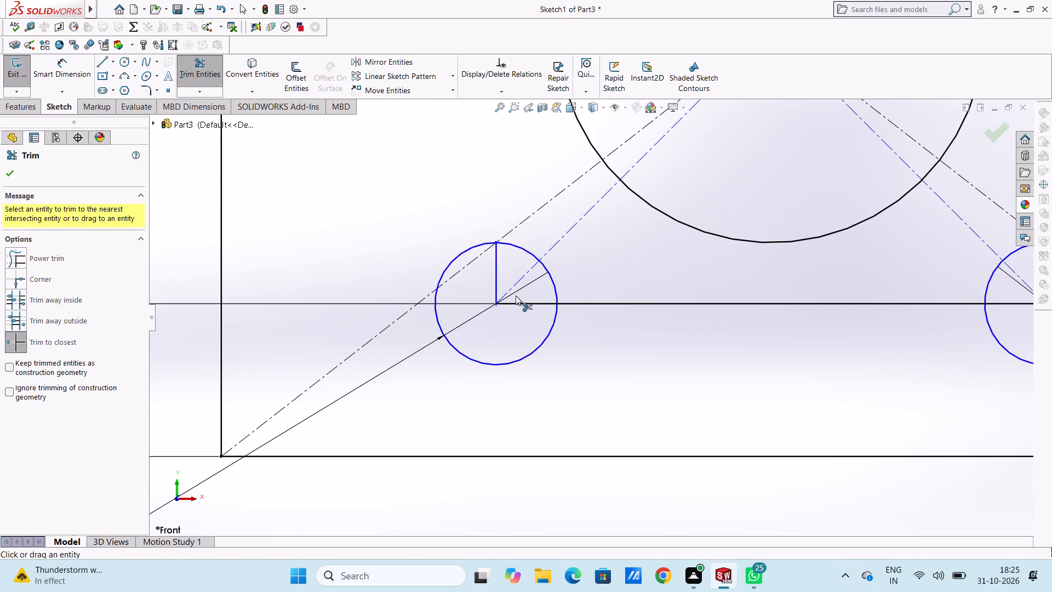
left_click(493, 269)
left_click(522, 301)
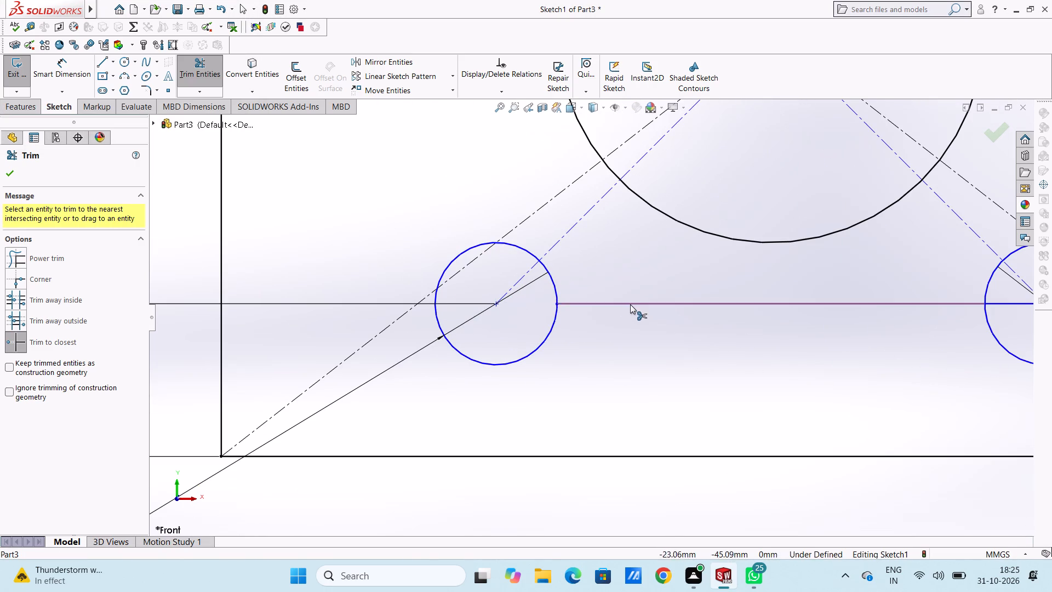
Trim away the square's bottom and right sides, including the segments inside the lower-right corner circle.
left_click(630, 304)
scroll(706, 299, "up", 4)
left_click(828, 311)
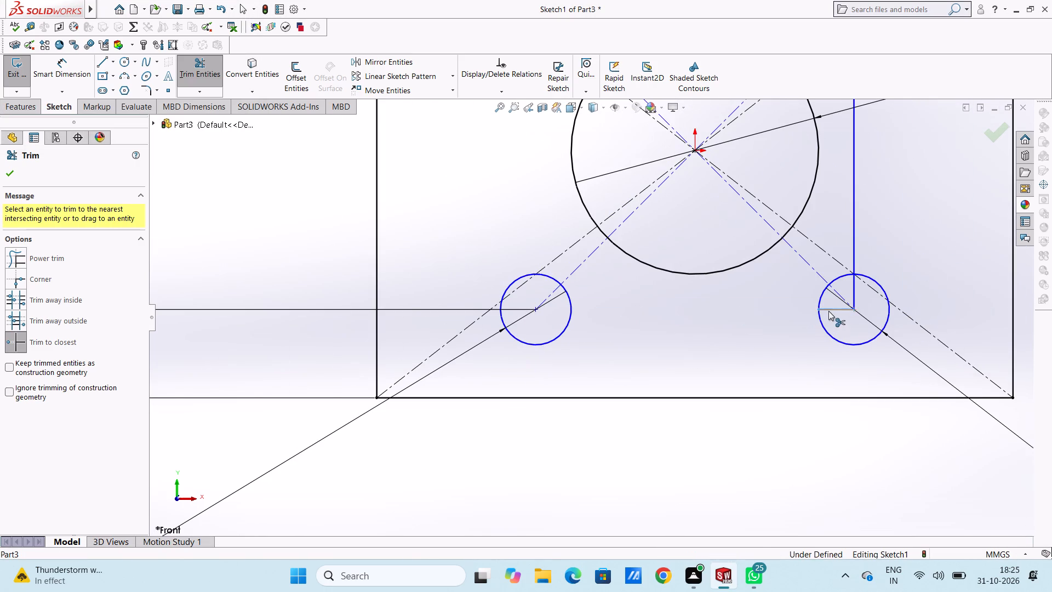
left_click(856, 294)
left_click(854, 261)
scroll(843, 237, "up", 6)
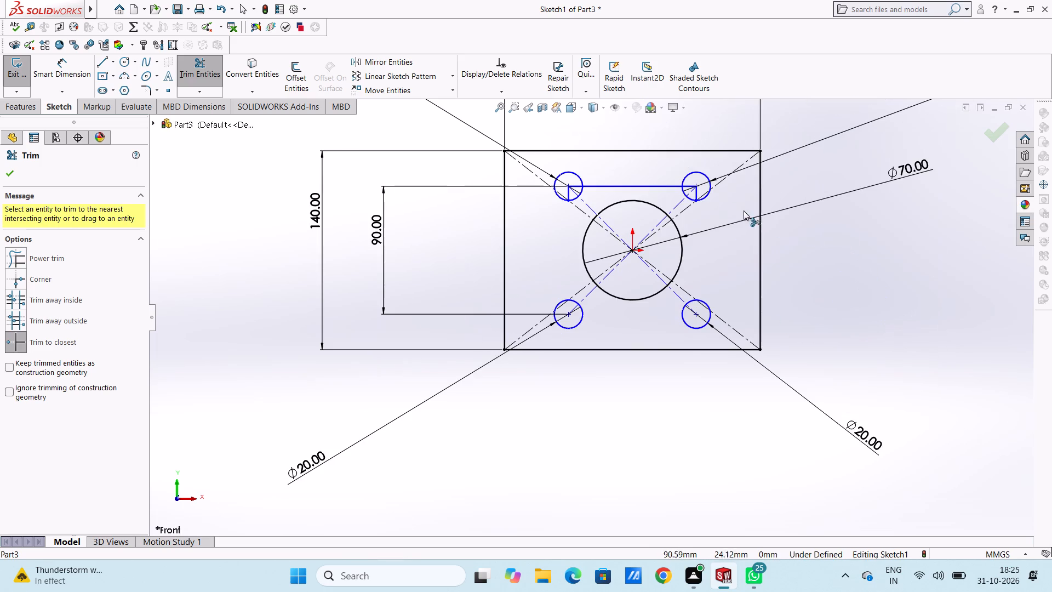
Trim away the square's top side and the line and diagonal segments around and inside the two upper corner circles.
scroll(627, 210, "down", 5)
left_click(461, 208)
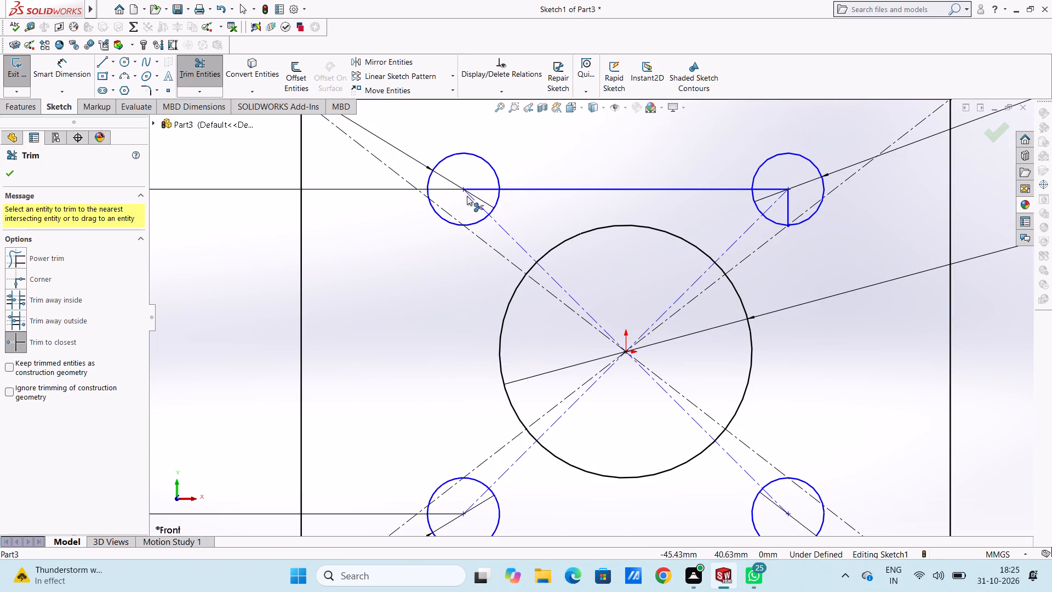
left_click(476, 187)
triple_click(476, 198)
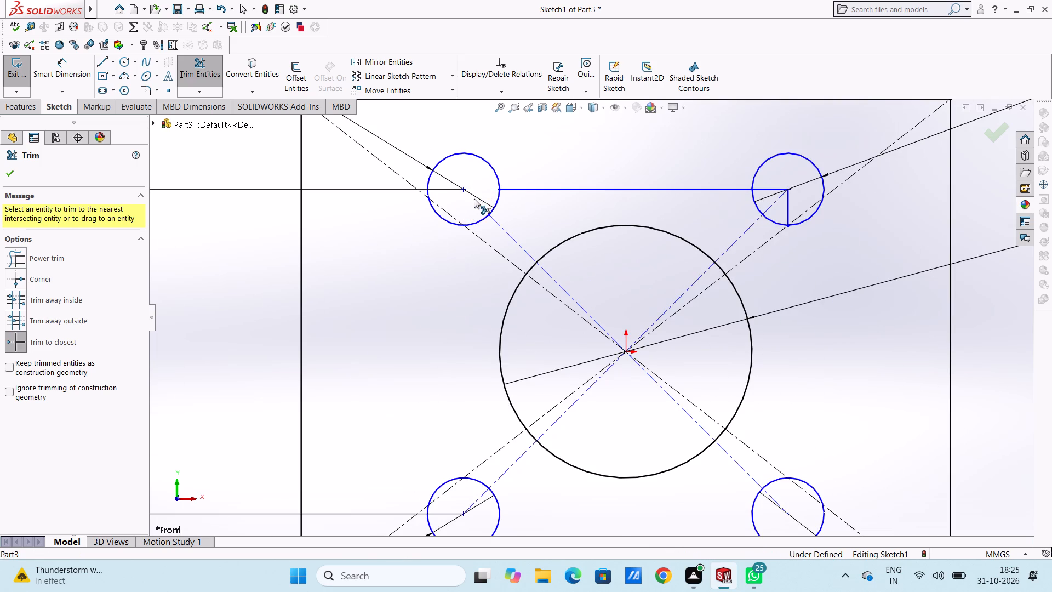
left_click(506, 234)
left_click(516, 186)
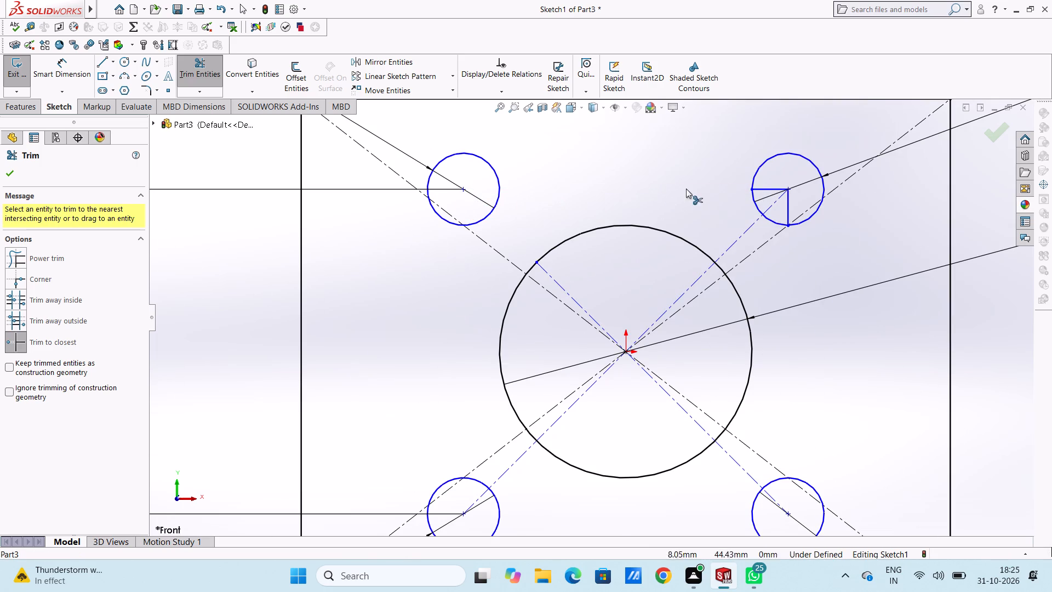
left_click(771, 187)
left_click(785, 195)
left_click(788, 202)
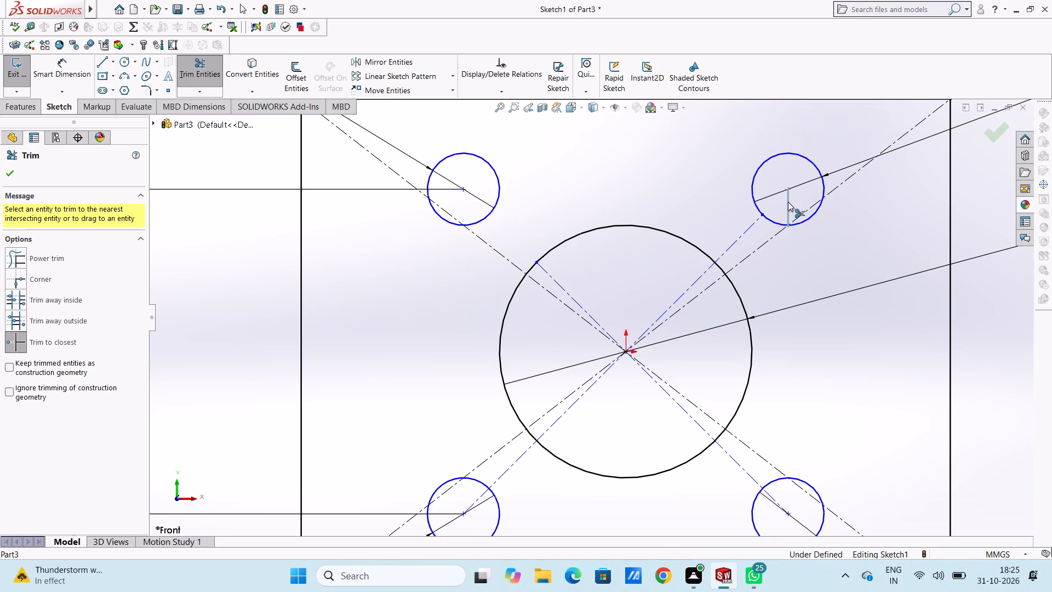
Trim away all remaining diagonal construction segments of the square, keeping the plate rectangle's own diagonals.
left_click(754, 225)
left_click(707, 272)
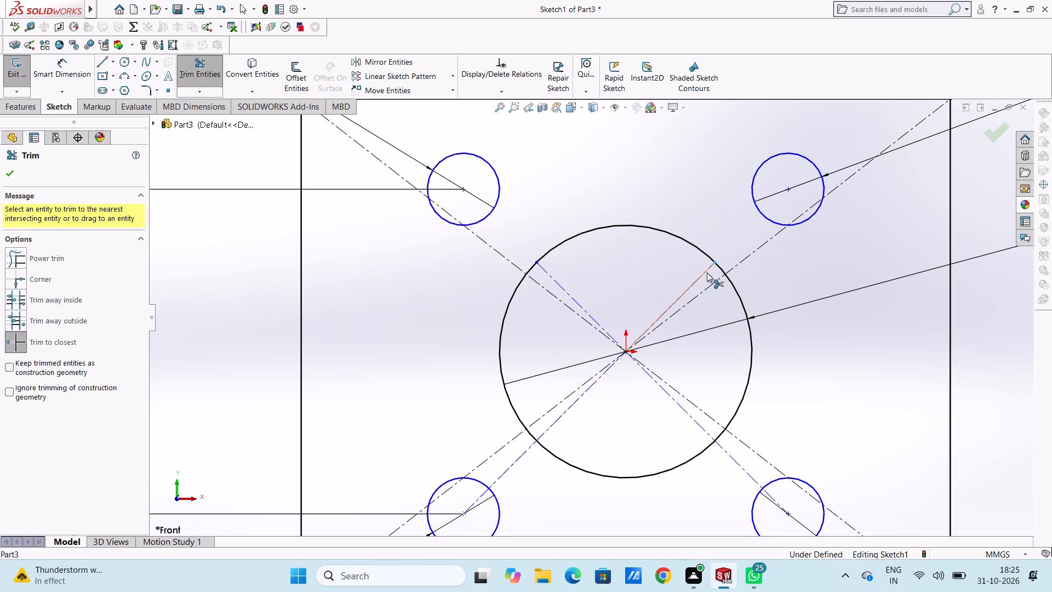
left_click(569, 293)
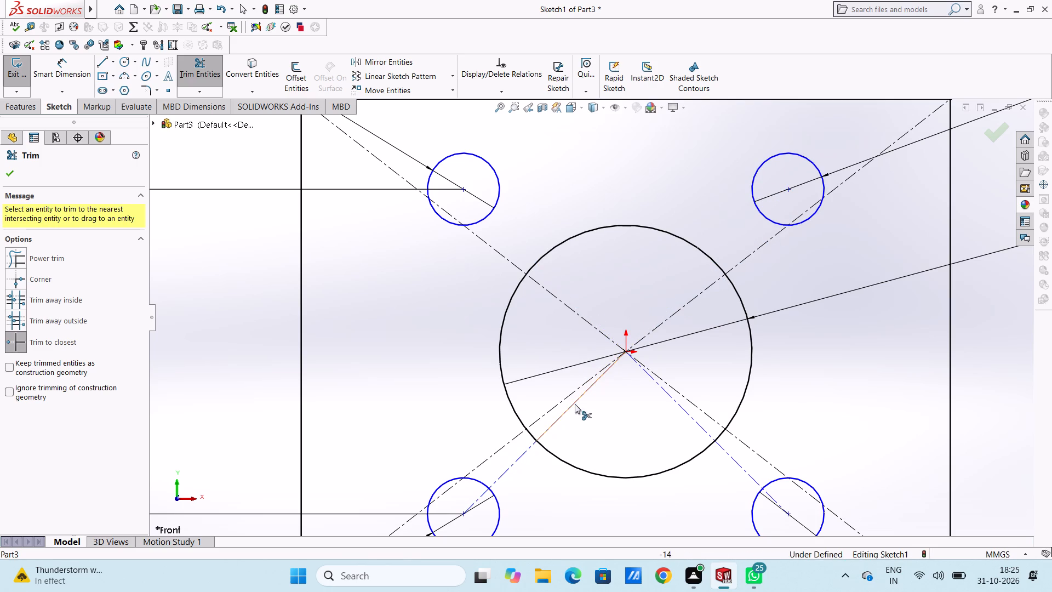
left_click(507, 474)
double_click(468, 505)
double_click(472, 505)
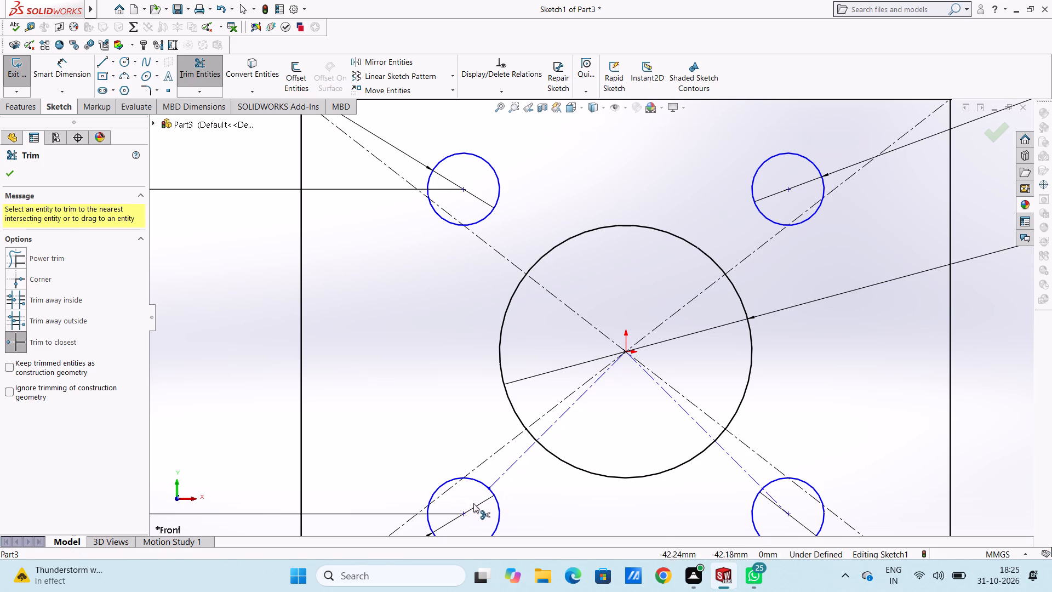
left_click(507, 468)
left_click(547, 433)
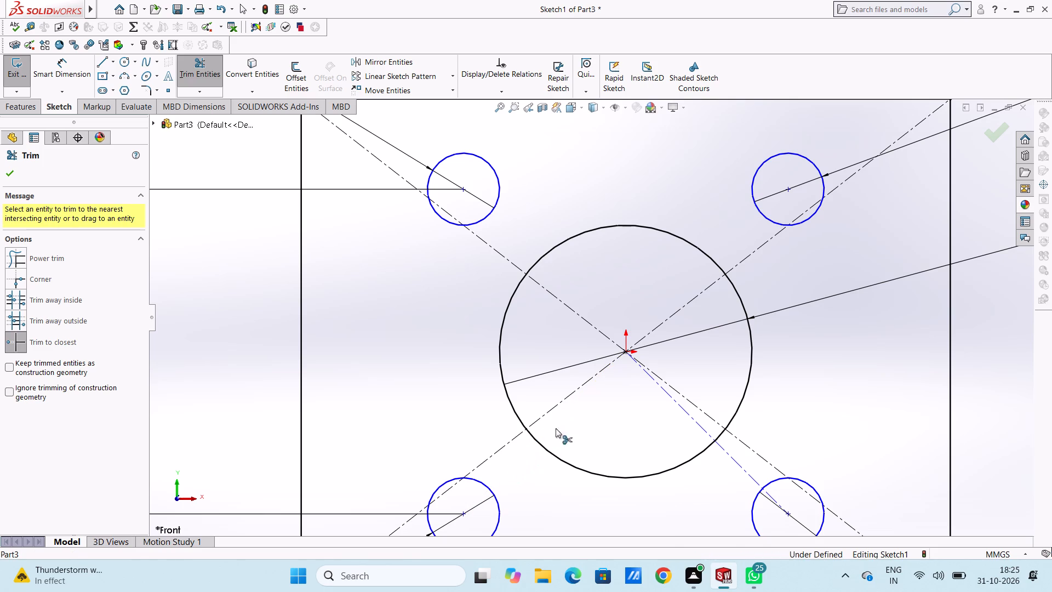
left_click(667, 395)
left_click(724, 447)
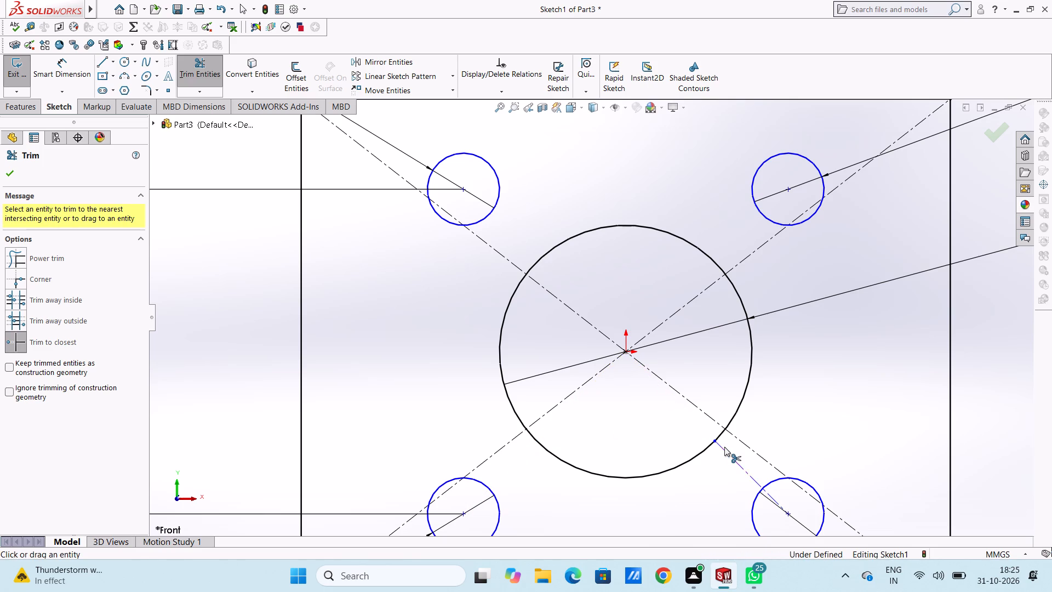
left_click(770, 494)
left_click(747, 471)
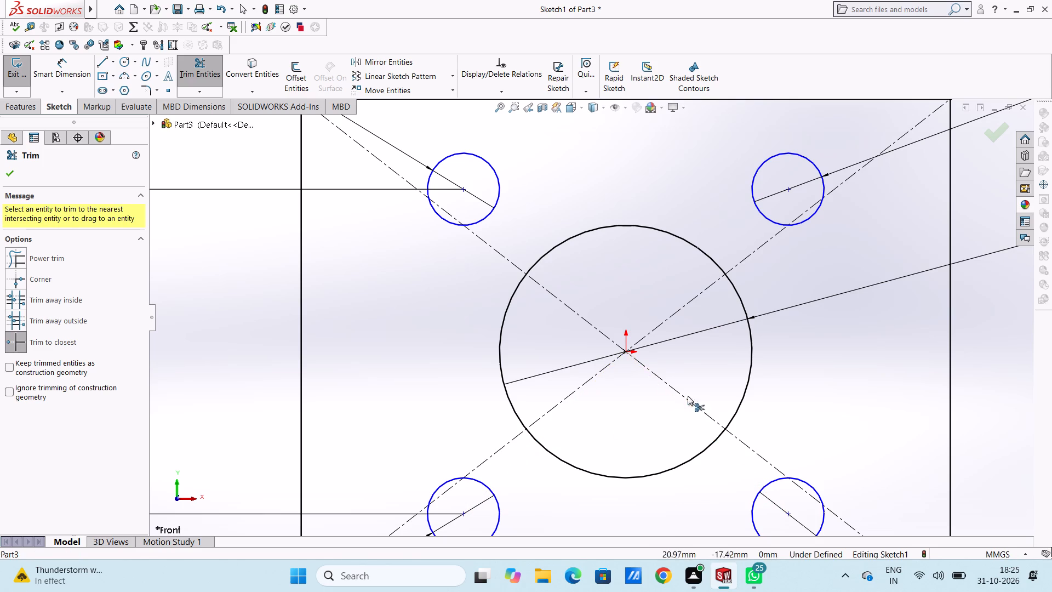
scroll(674, 378, "up", 4)
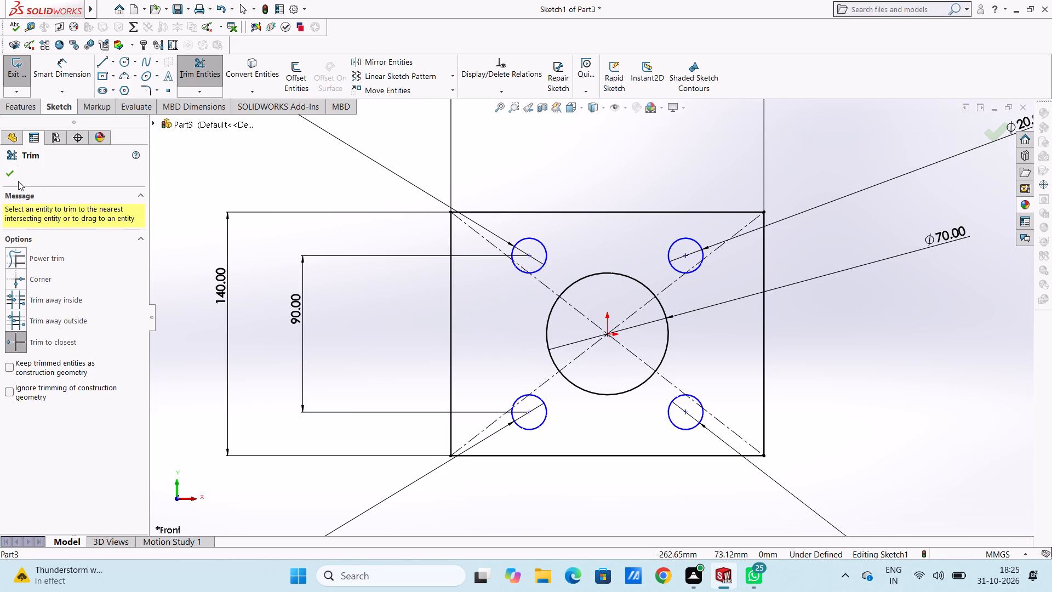
left_click(15, 179)
left_click(173, 175)
Dimension the horizontal distance between the upper-left corner circle's centre and the origin.
left_click(58, 70)
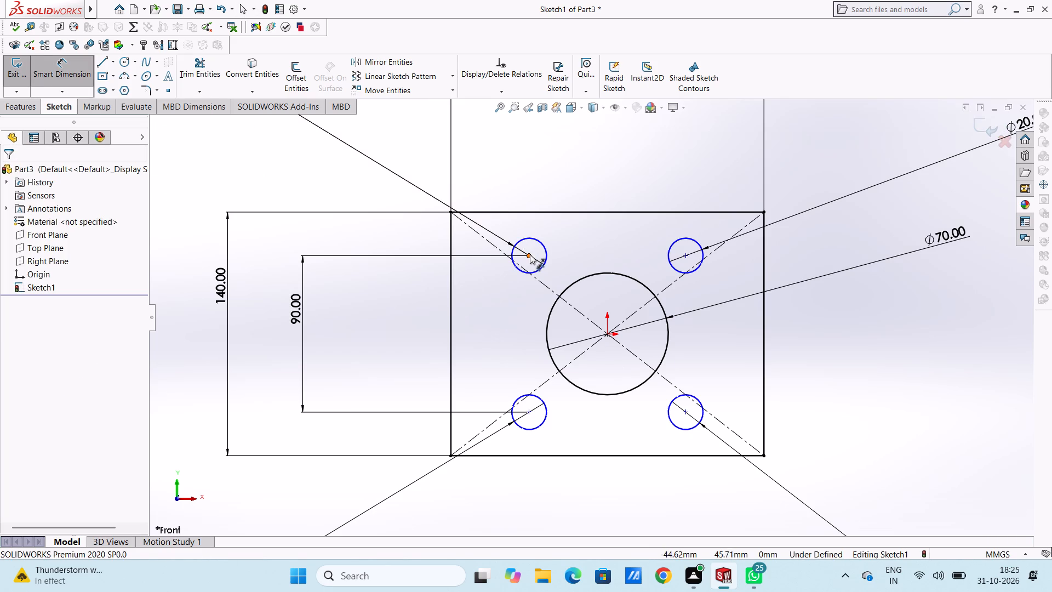
left_click(530, 255)
left_click(605, 332)
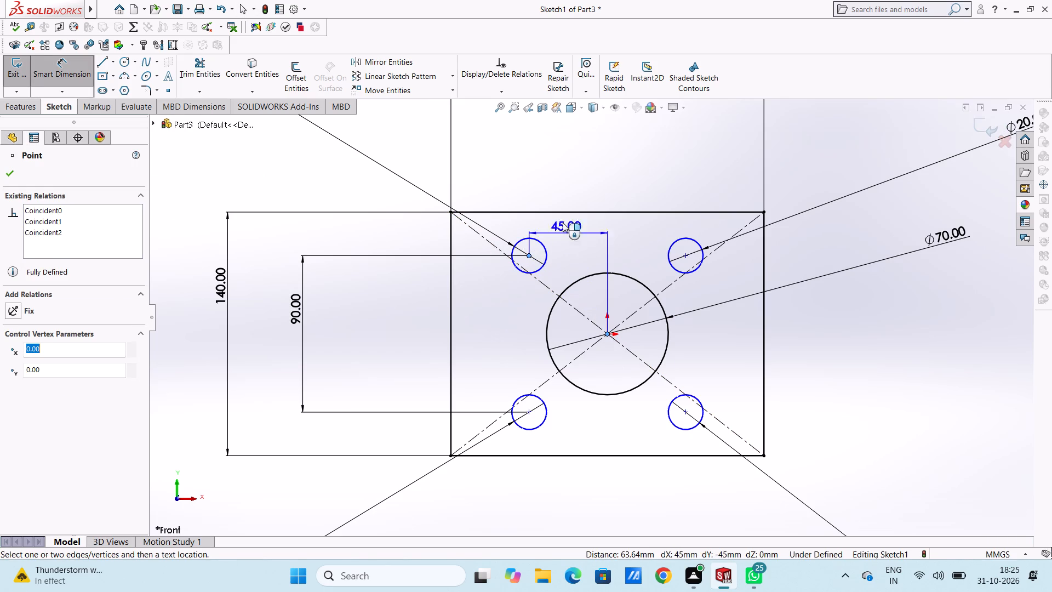
scroll(555, 191, "up", 3)
left_click(548, 174)
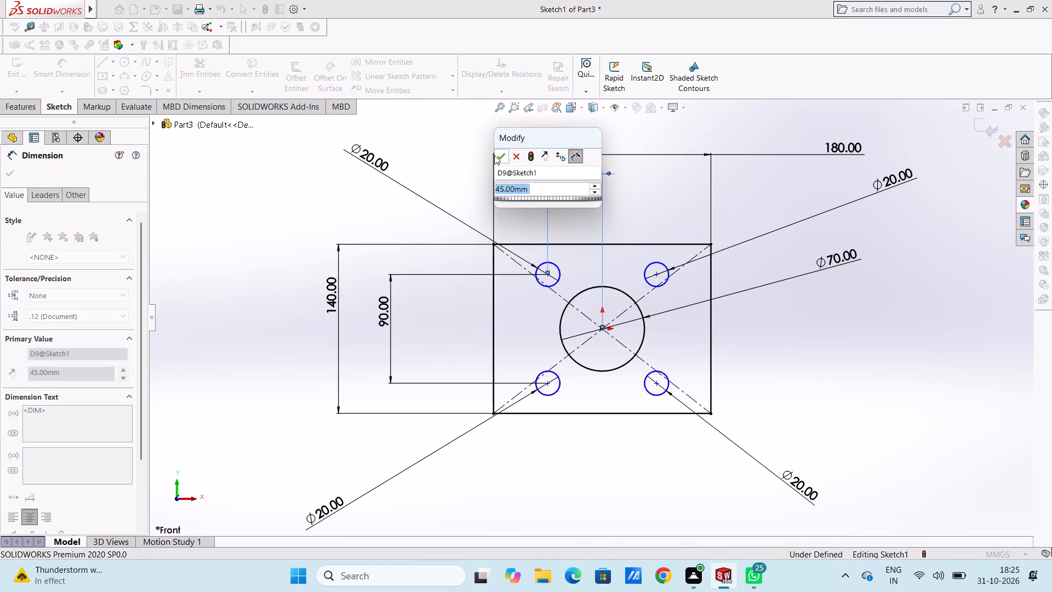
left_click(494, 155)
left_click(454, 158)
Dimension the vertical distance between the origin and the upper-right corner circle's centre.
left_click(601, 326)
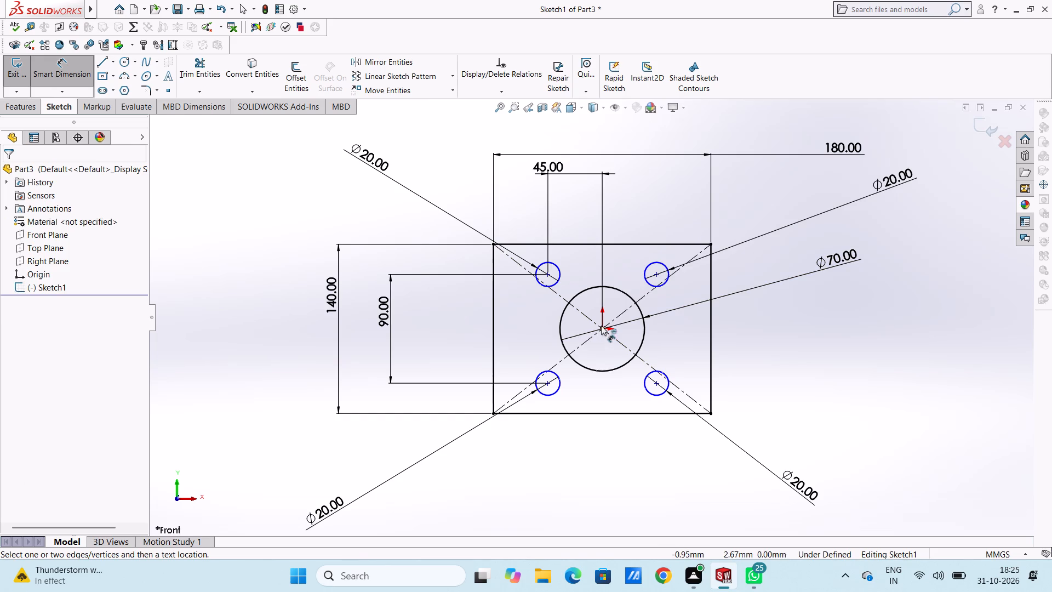
left_click(658, 276)
left_click(868, 300)
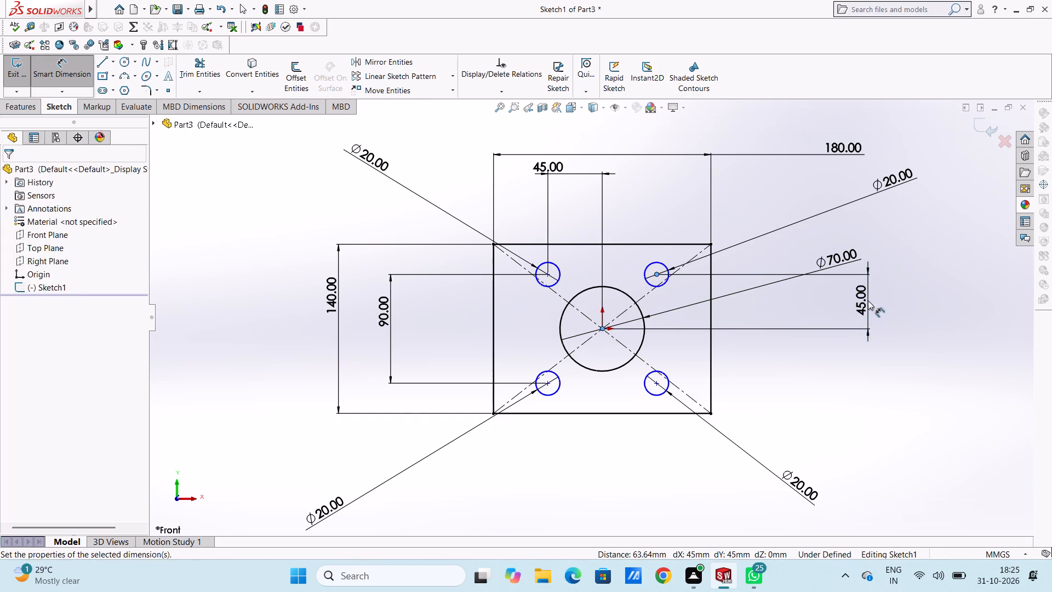
left_click(820, 284)
left_click(782, 244)
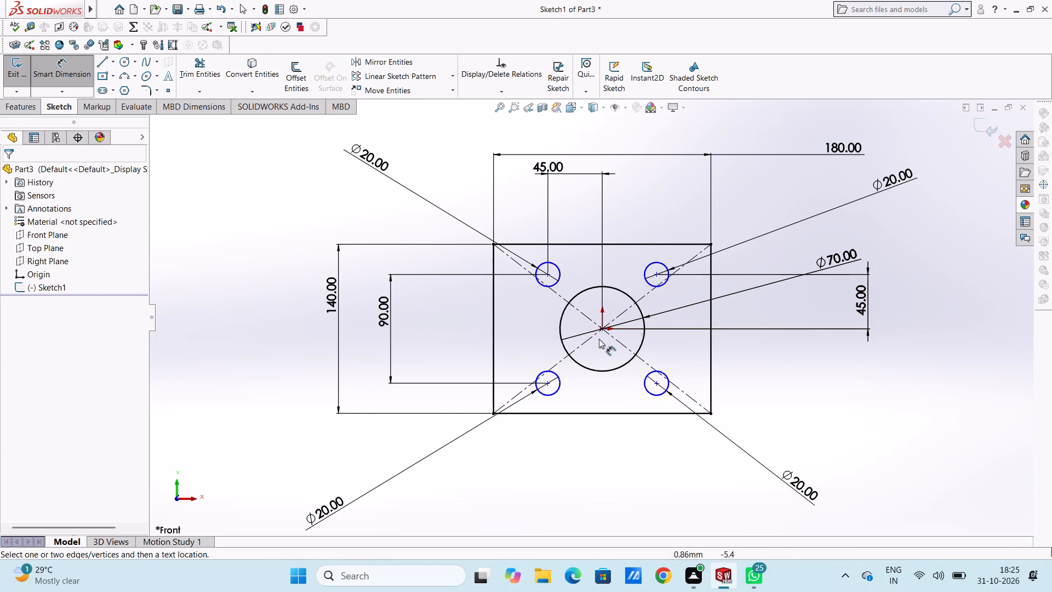
Dimension the horizontal distance between the origin and the upper-right corner circle's centre.
left_click(599, 329)
left_click(657, 277)
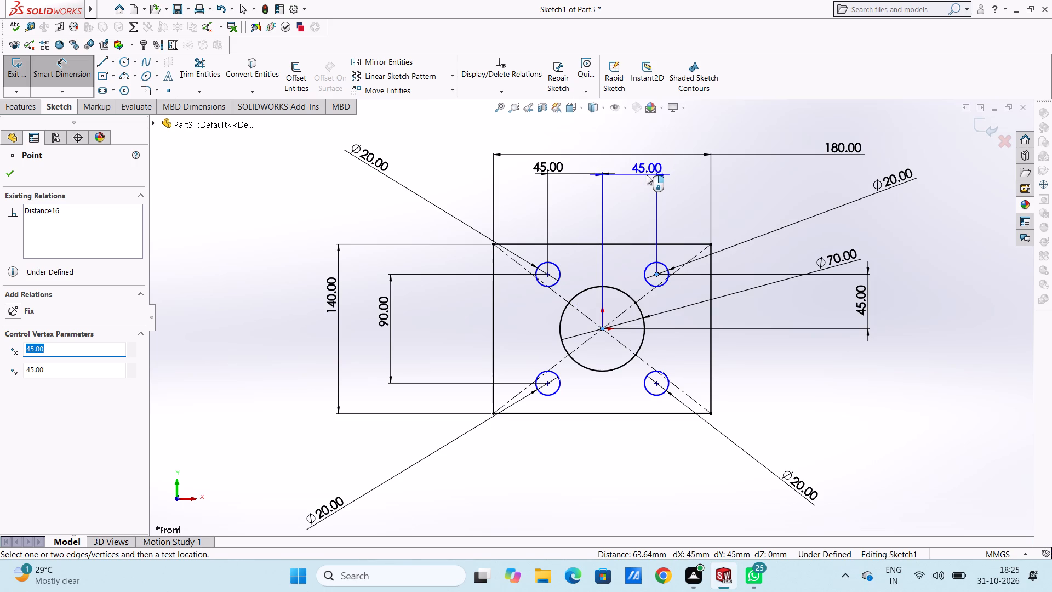
left_click(647, 175)
left_click(599, 155)
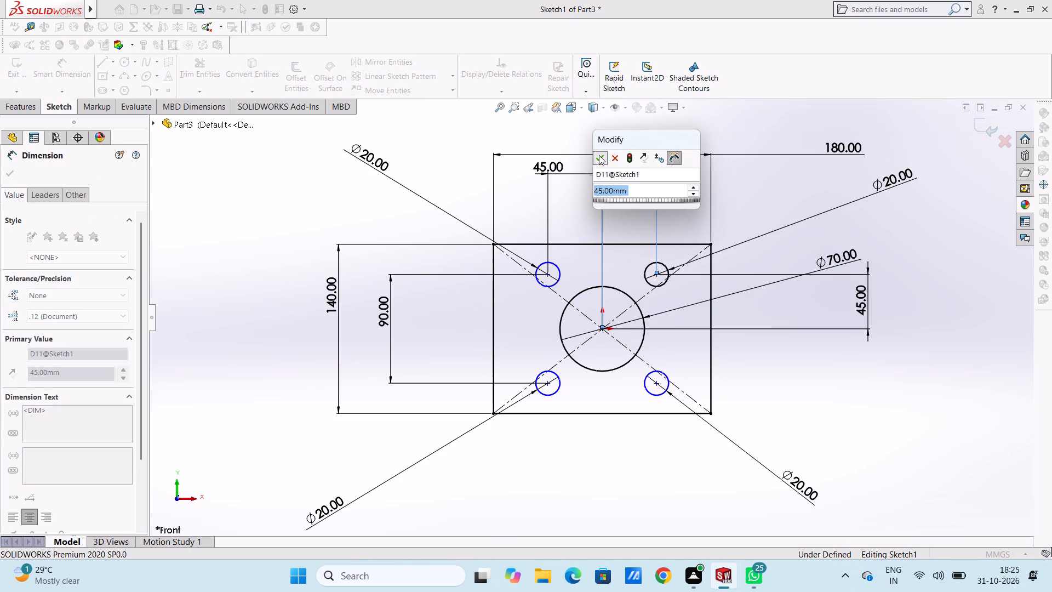
left_click(581, 133)
Dimension the vertical distance between the origin and the upper-left corner circle's centre.
left_click(604, 331)
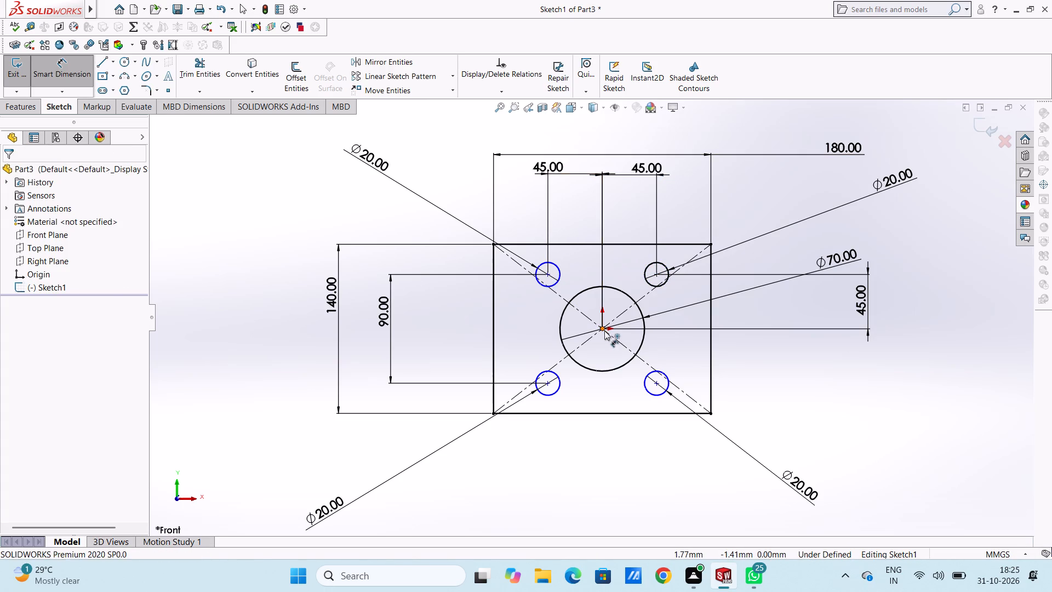
left_click(545, 272)
left_click(430, 305)
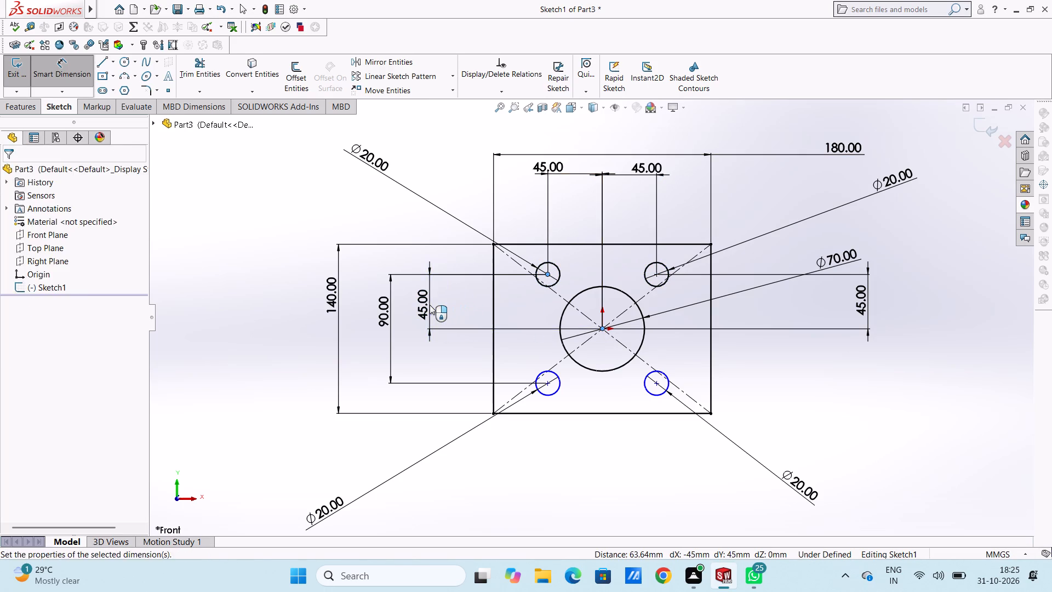
left_click(382, 283)
left_click(369, 225)
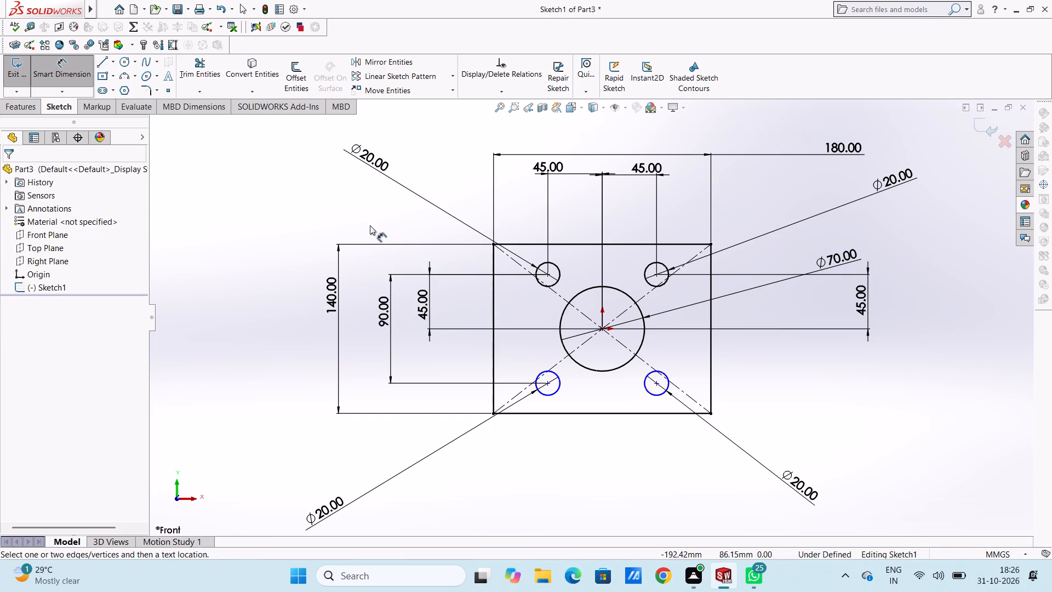
Dimension the horizontal distance between the origin and the lower-left corner circle's centre.
left_click(604, 327)
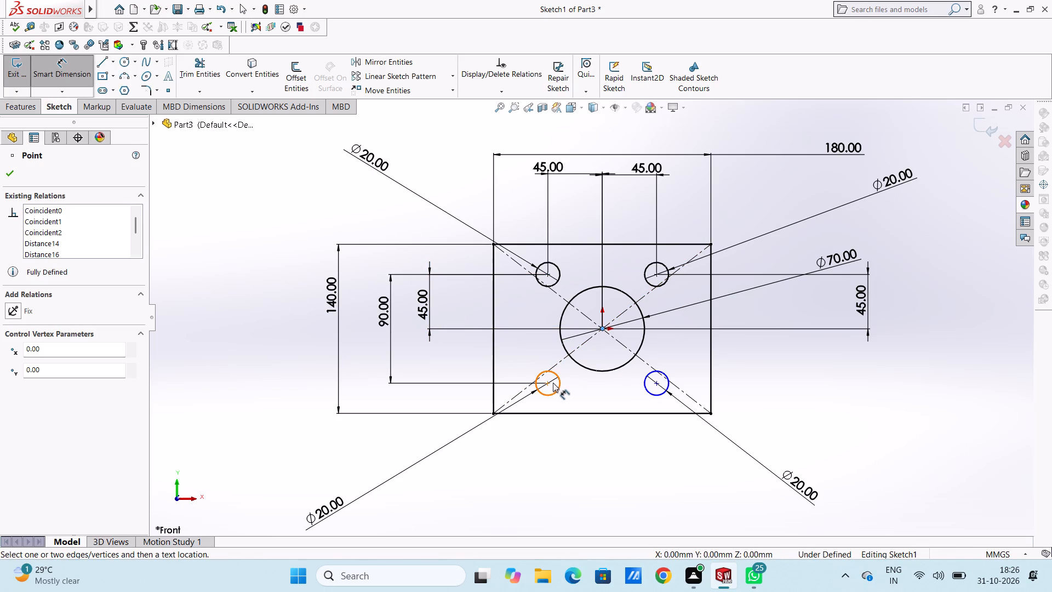
left_click(549, 383)
left_click(589, 468)
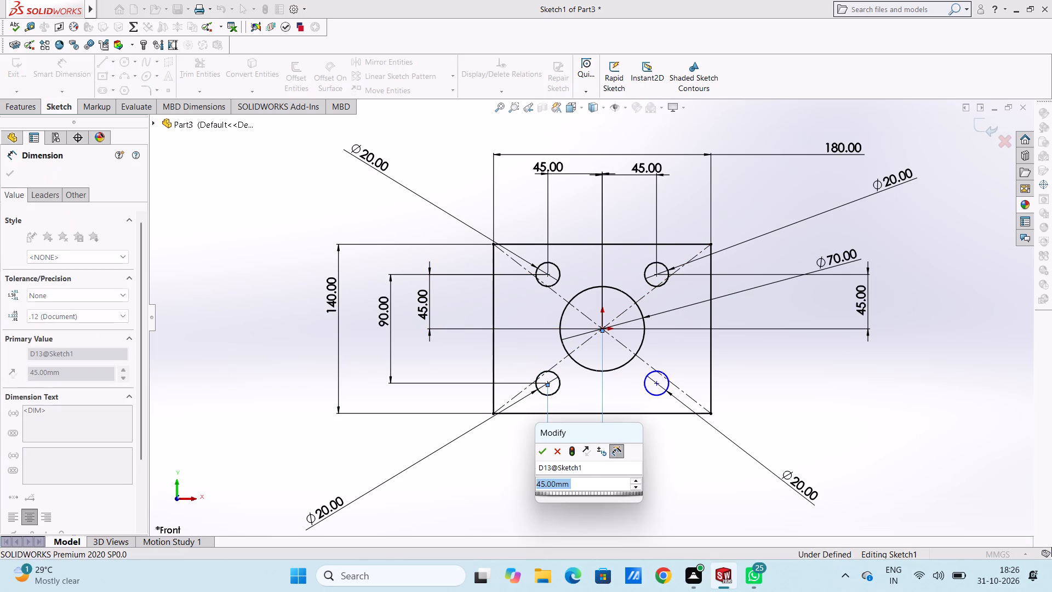
left_click(537, 451)
left_click(527, 453)
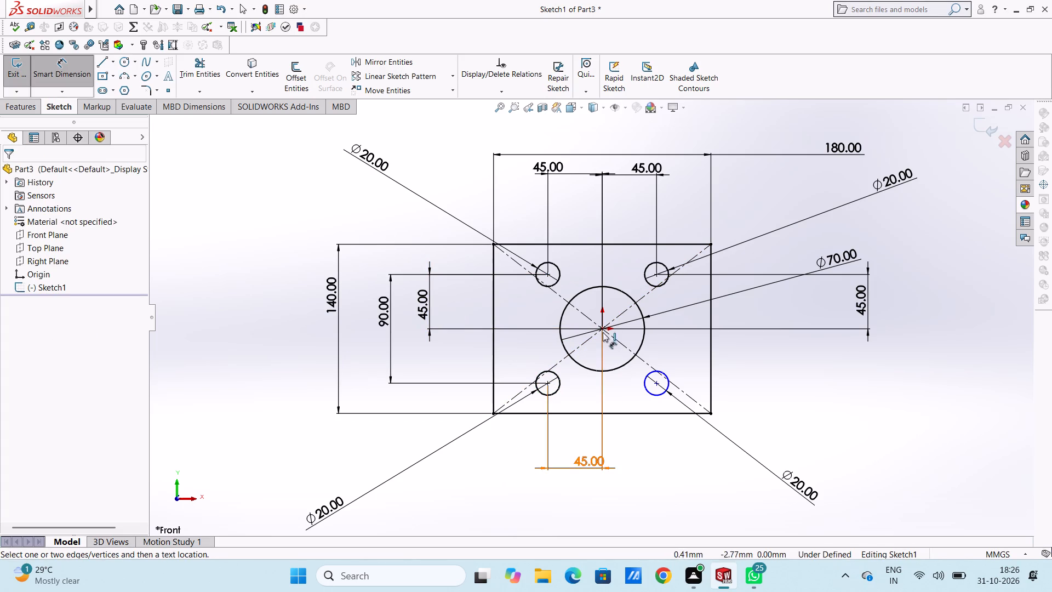
Dimension the horizontal distance between the origin and the lower-right corner circle's centre.
left_click(602, 331)
left_click(656, 383)
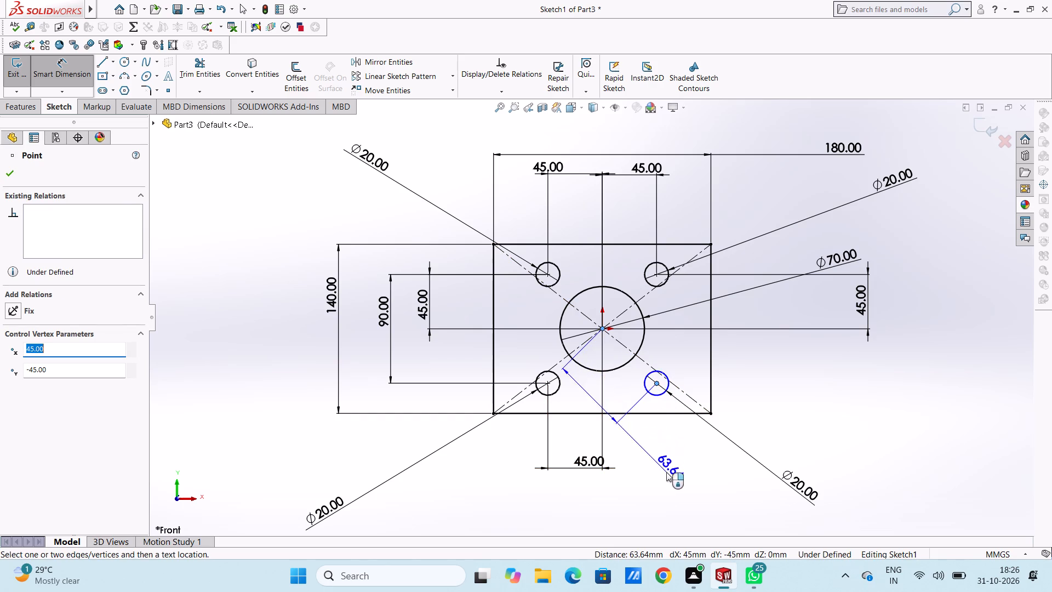
left_click(627, 476)
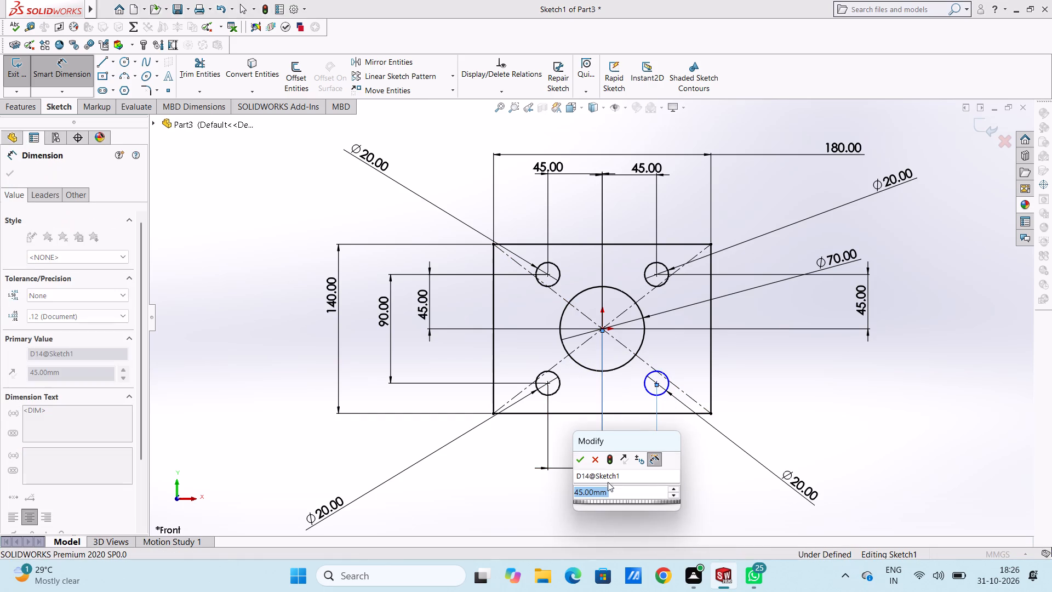
left_click(581, 463)
left_click(573, 453)
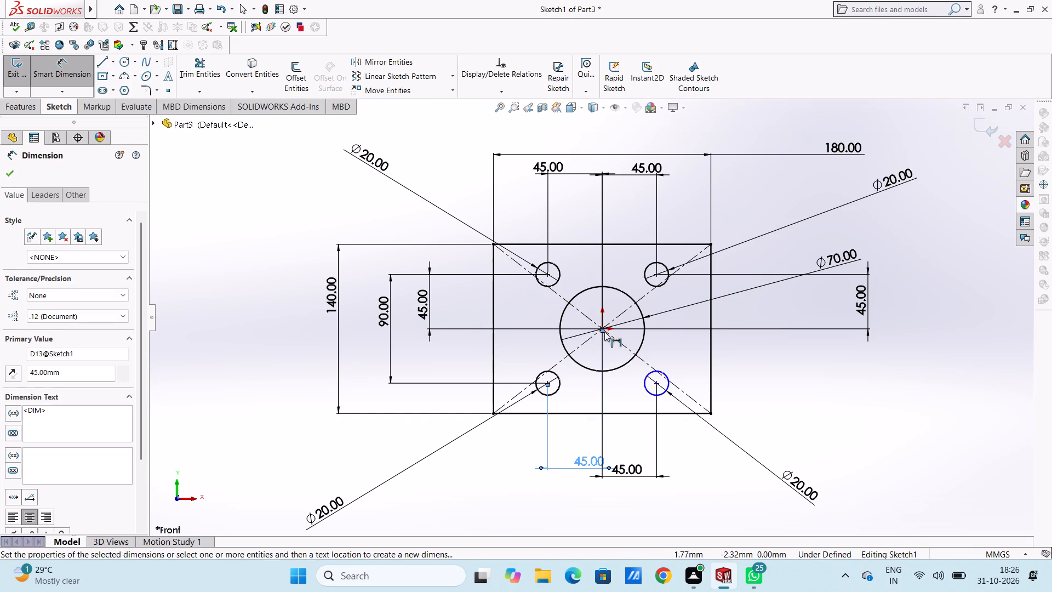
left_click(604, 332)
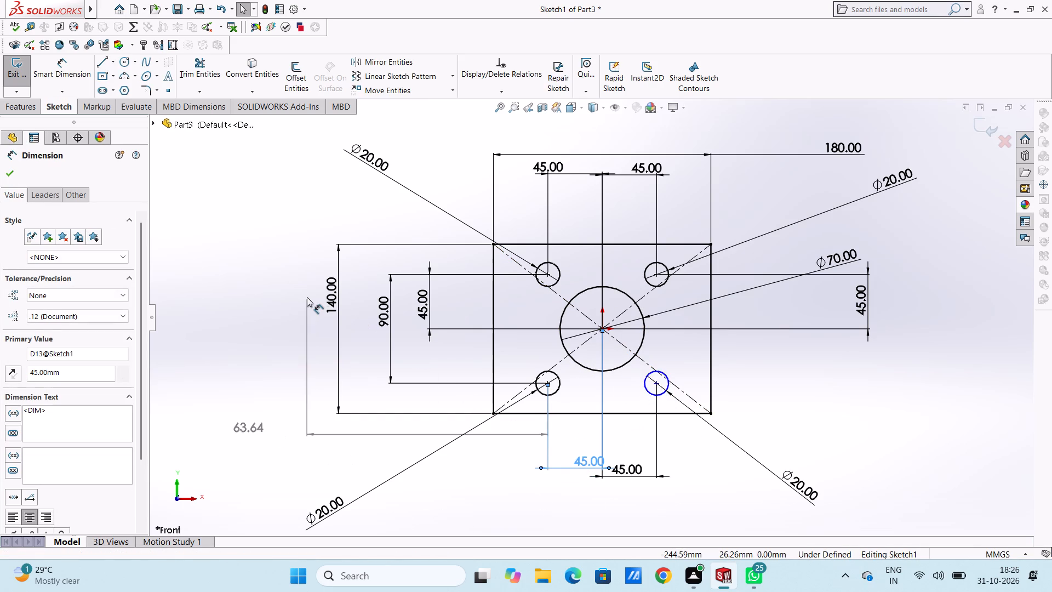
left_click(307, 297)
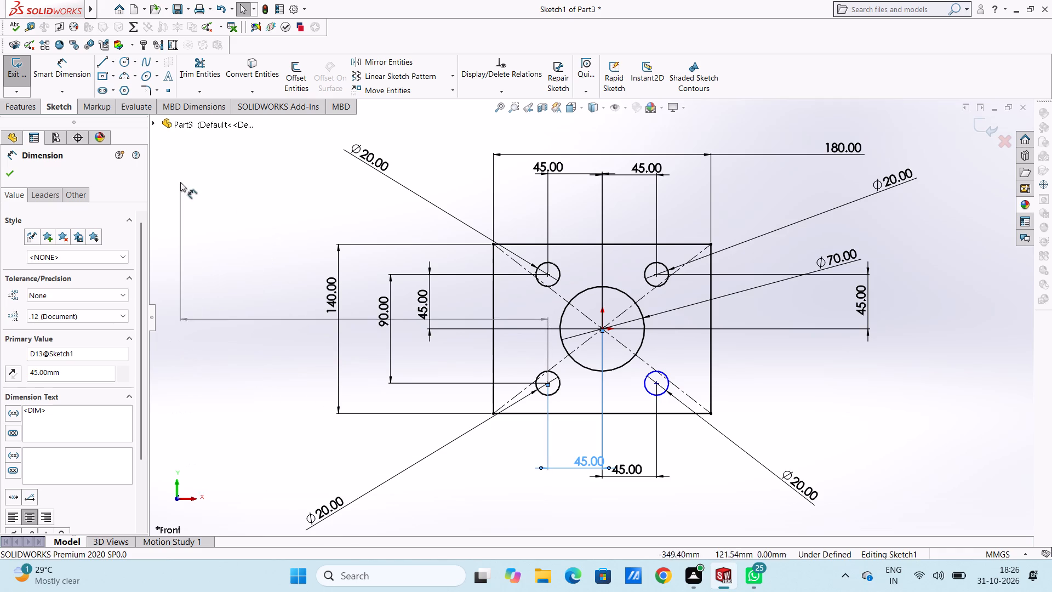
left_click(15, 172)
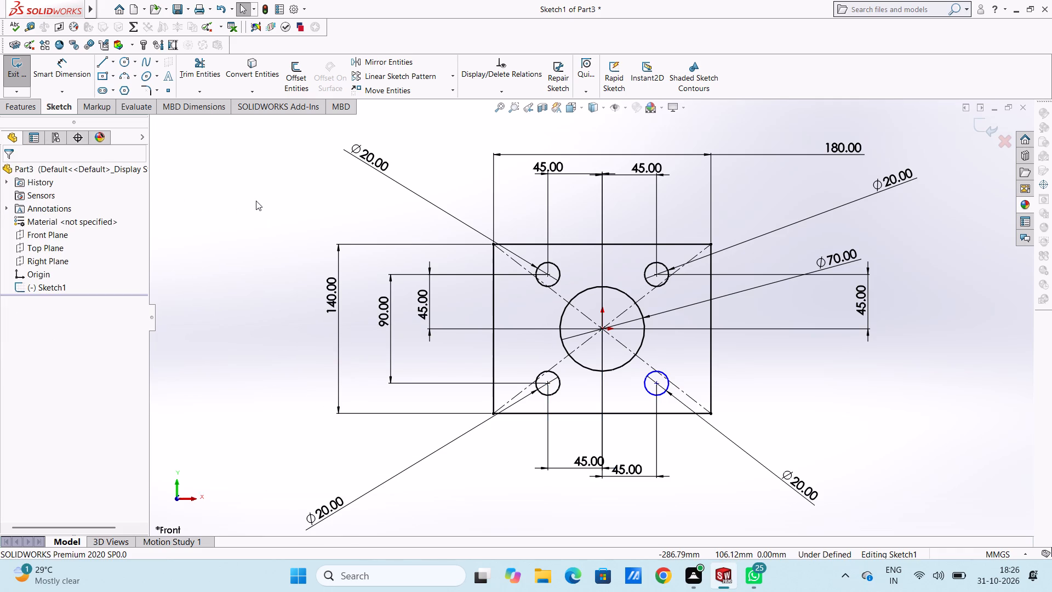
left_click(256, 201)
Dimension the vertical distance between the origin and the lower-right corner circle's centre, keeping it at 45 mm.
left_click(64, 62)
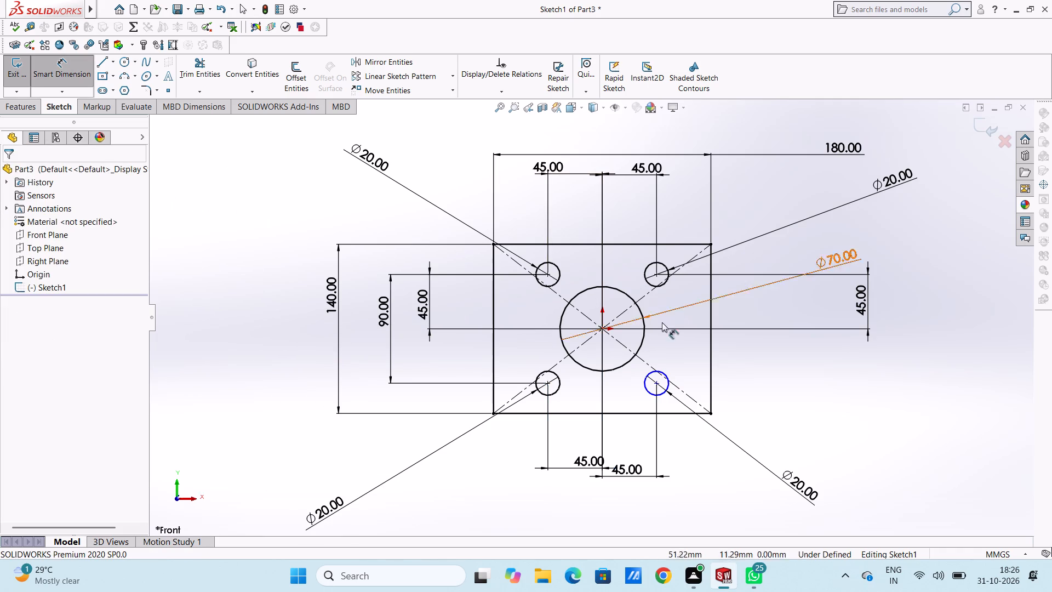
left_click(602, 328)
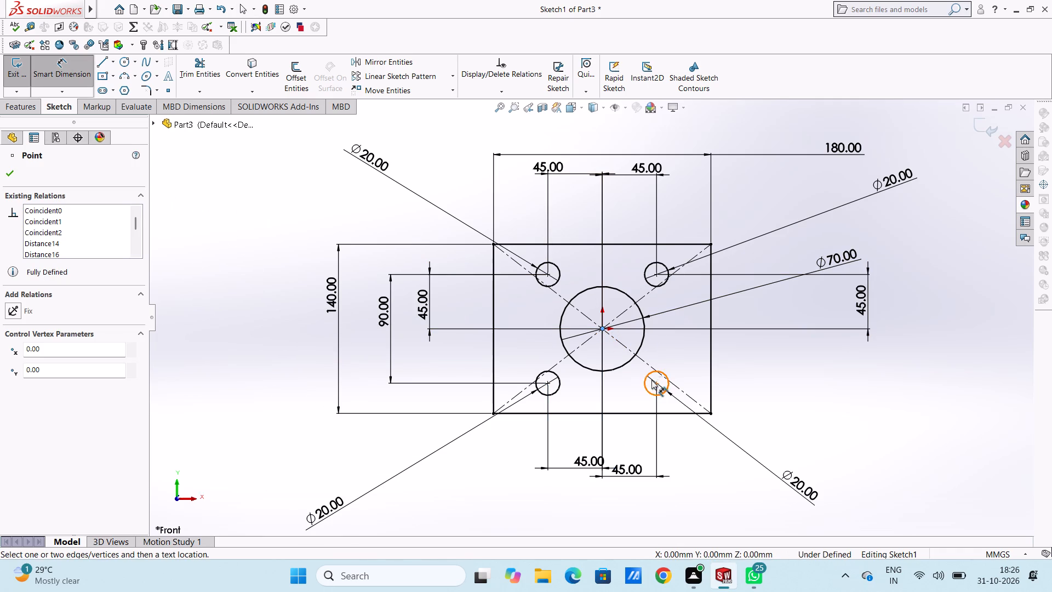
left_click(656, 383)
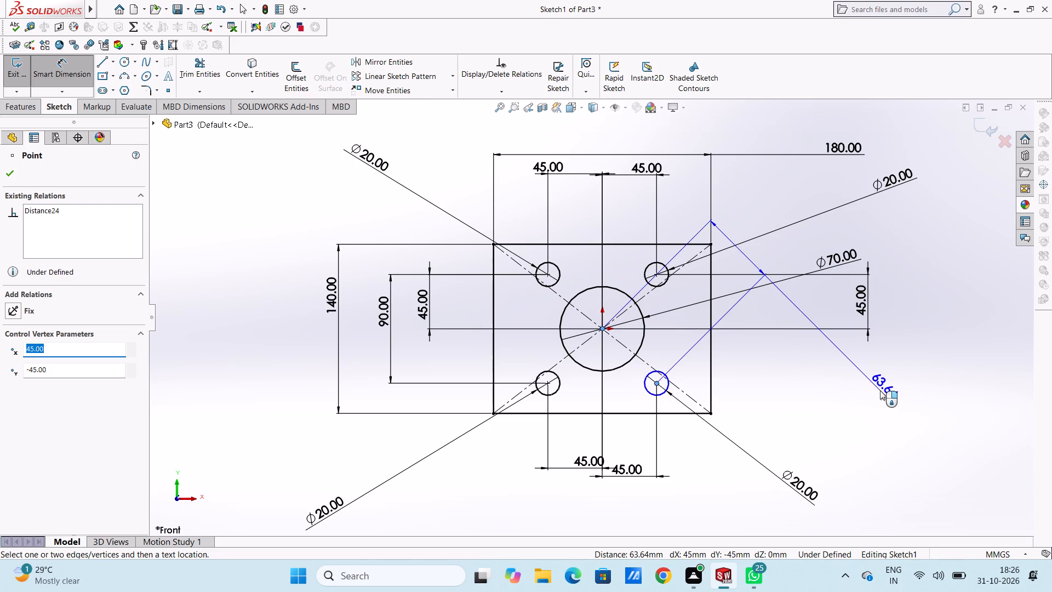
left_click(870, 374)
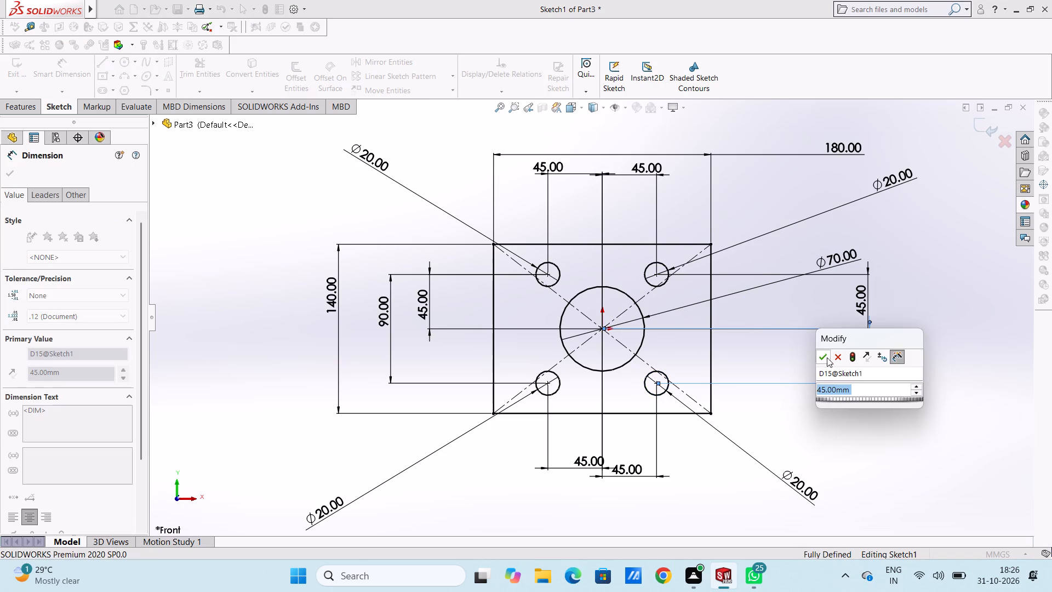
left_click(819, 354)
left_click(814, 354)
scroll(647, 298, "up", 3)
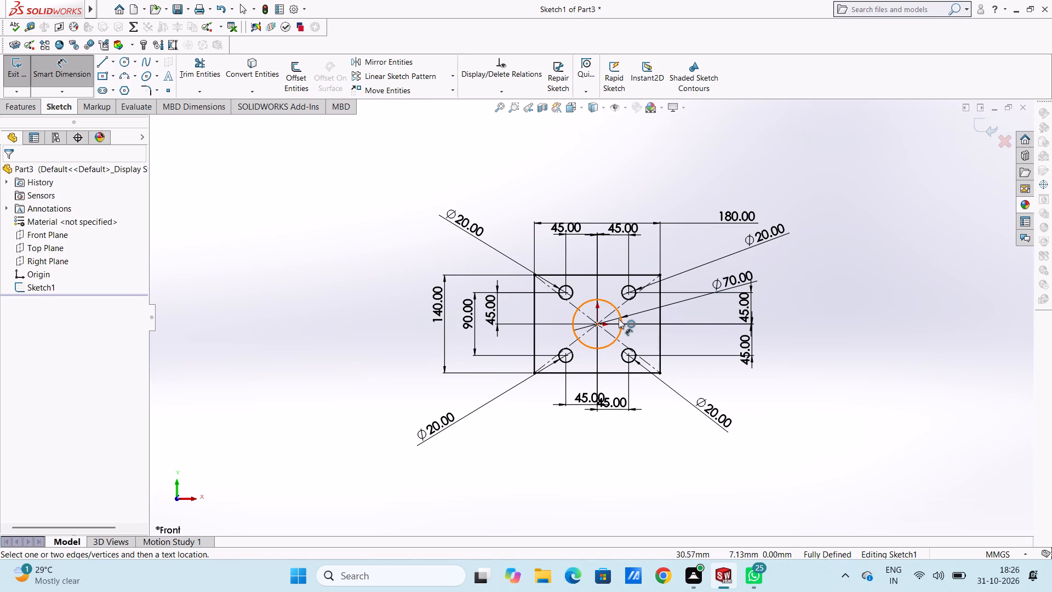
left_click(81, 71)
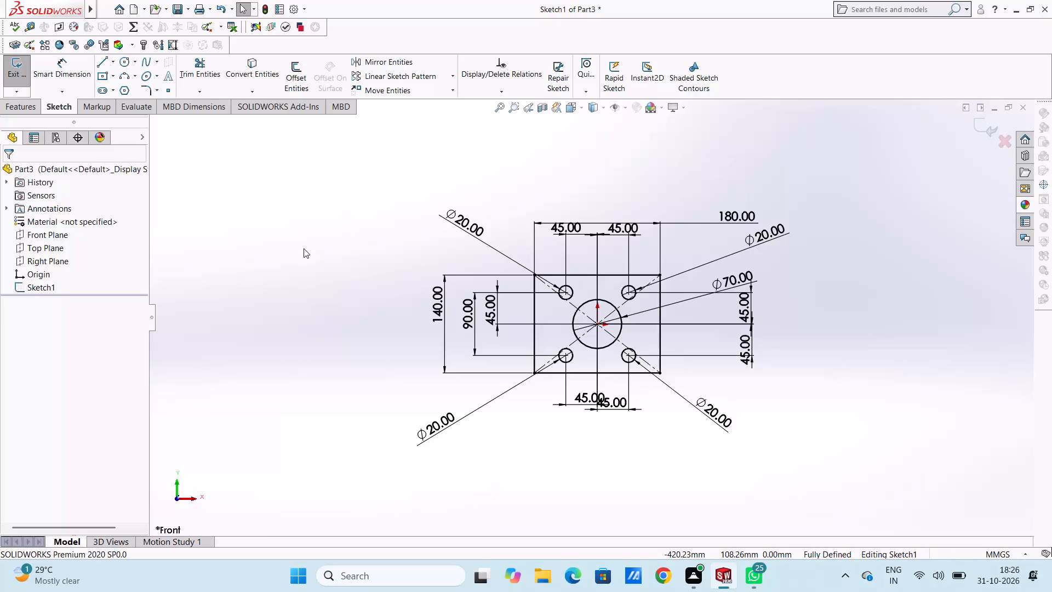
Extrude the plate profile with its five circular openings as a blind boss 5 mm deep.
left_click(21, 110)
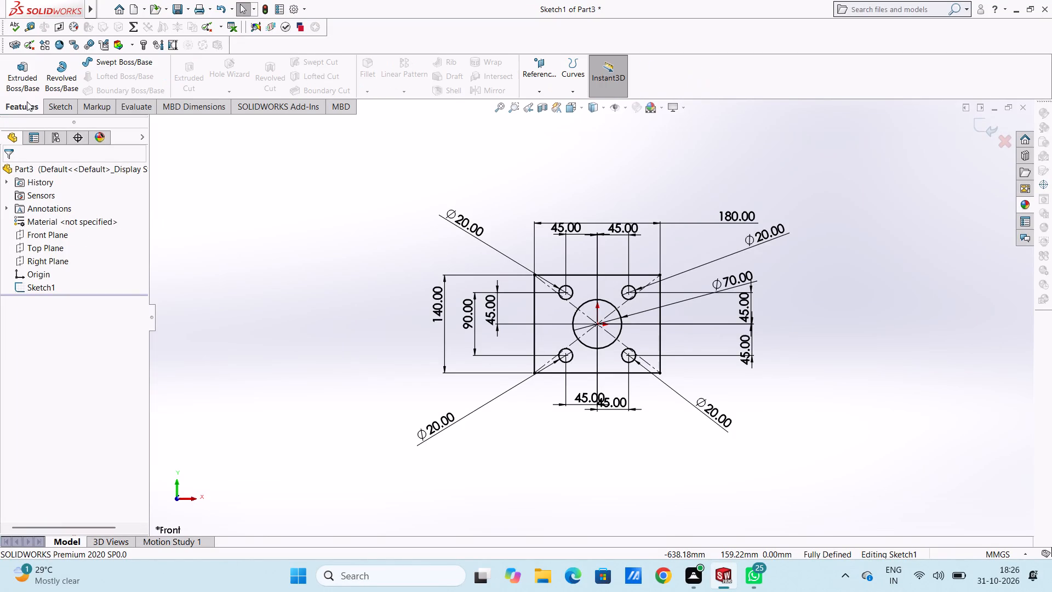
left_click(37, 86)
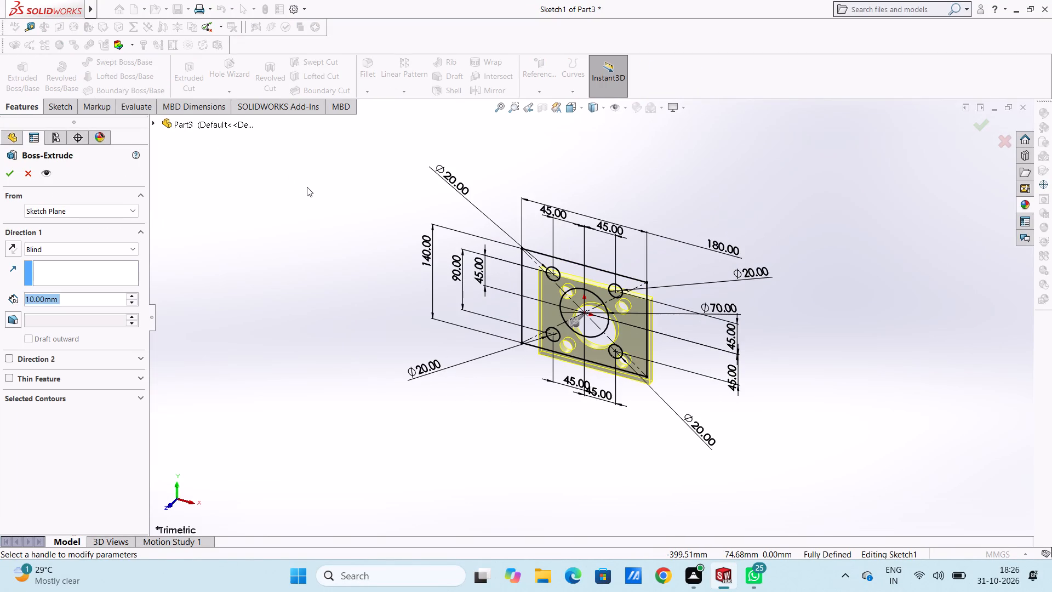
key("5")
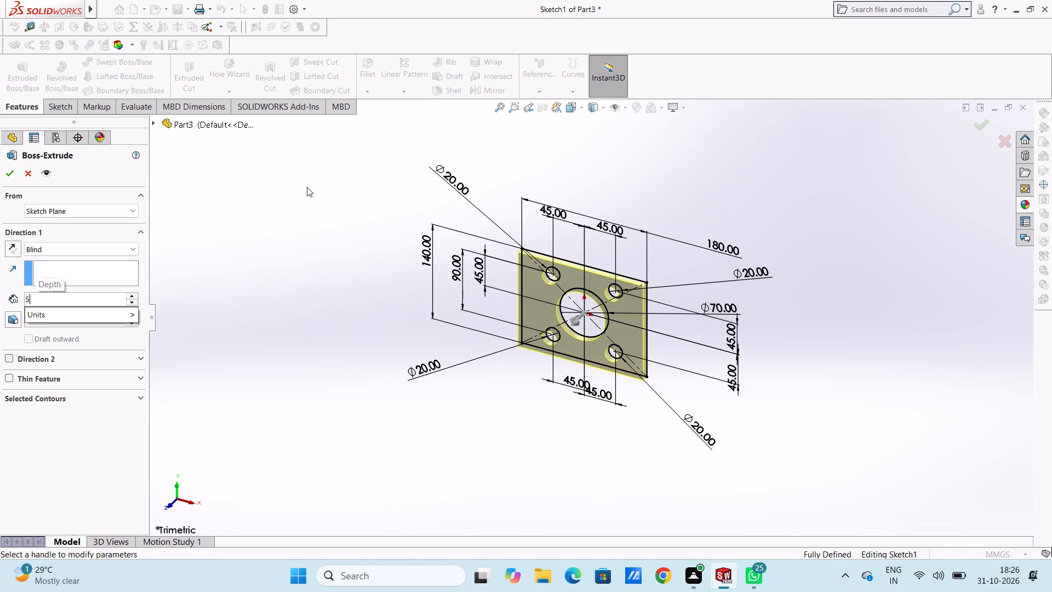
key("Return")
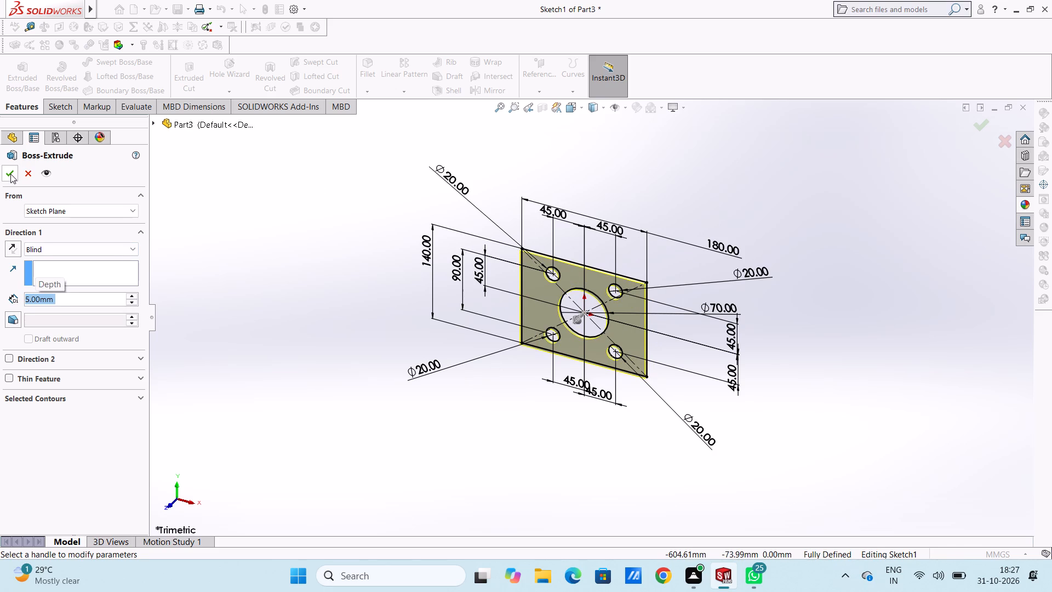
left_click(10, 174)
left_click(210, 232)
left_click(234, 247)
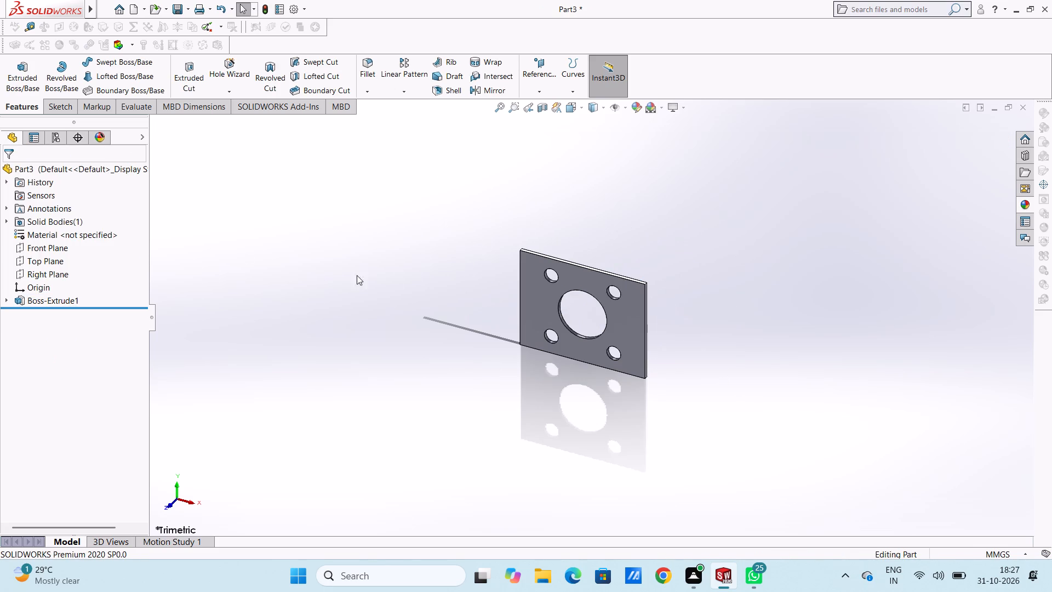
Open a new sketch on the plate's narrow left side face, seen in the left view.
middle_click_drag(413, 271, 452, 243)
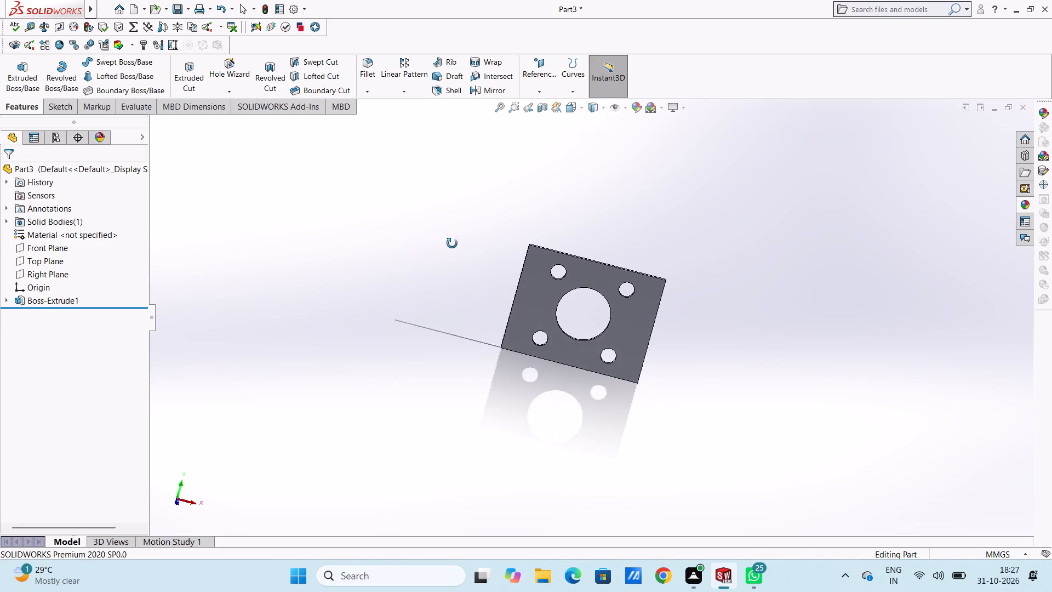
middle_click_drag(452, 243, 431, 243)
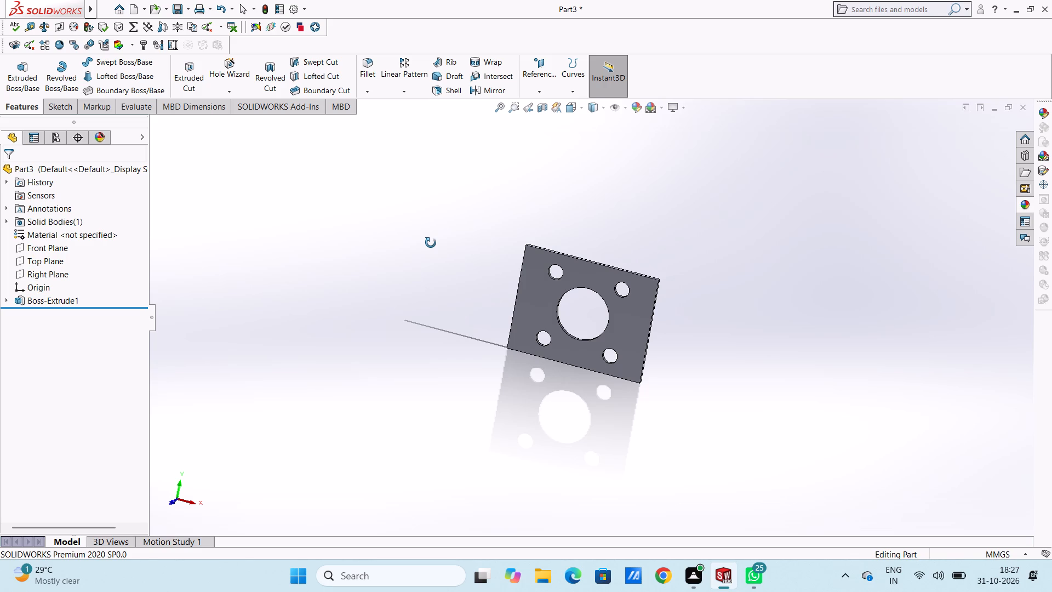
middle_click_drag(431, 243, 452, 264)
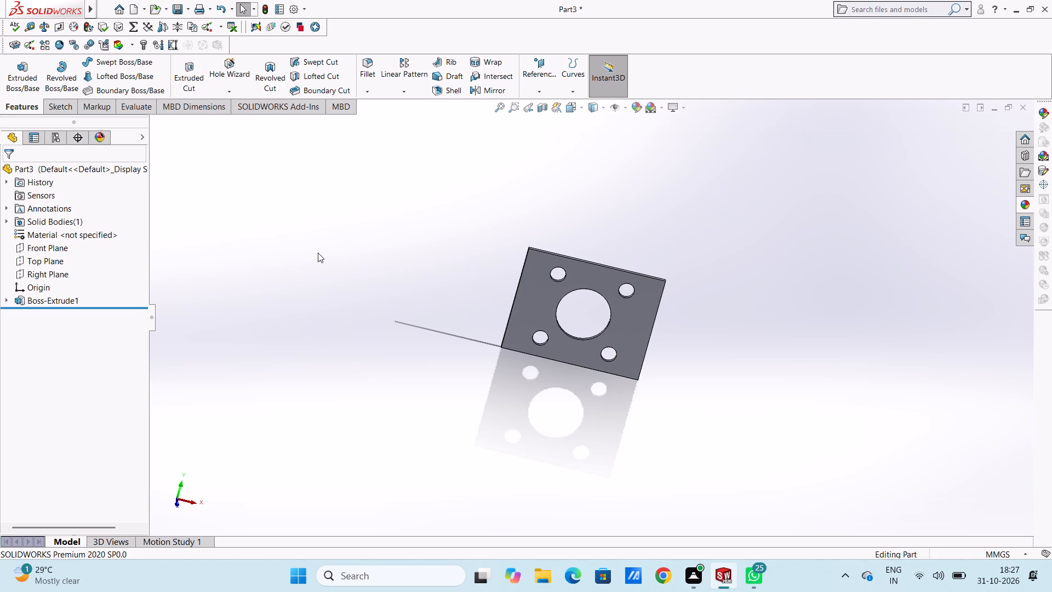
key("ctrl+7")
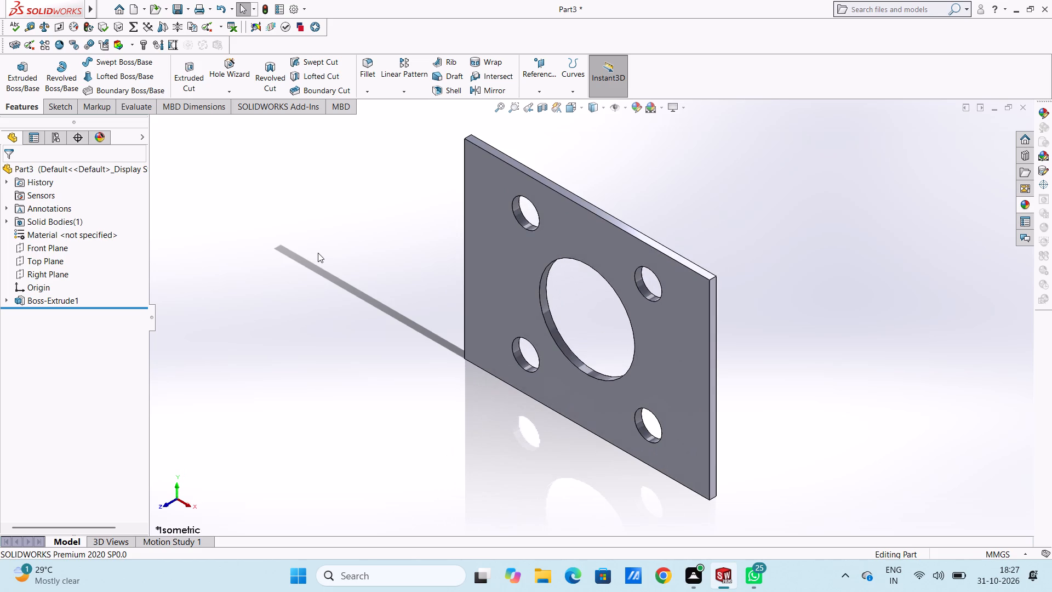
key("ctrl+1")
key("ctrl+3")
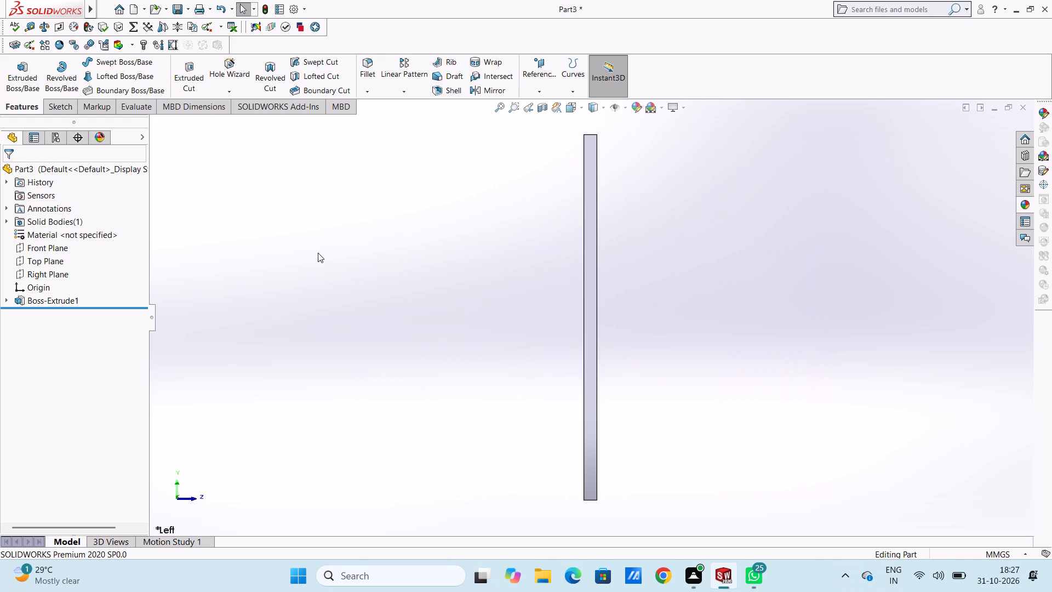
key("ctrl+7")
key("ctrl+3")
scroll(636, 257, "up", 3)
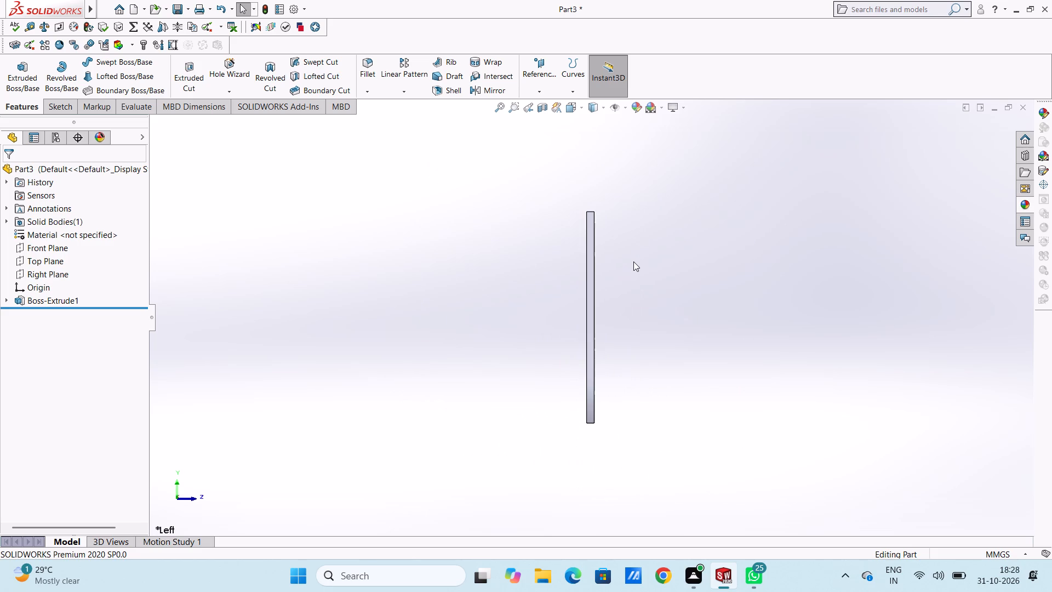
scroll(632, 266, "down", 3)
left_click(553, 252)
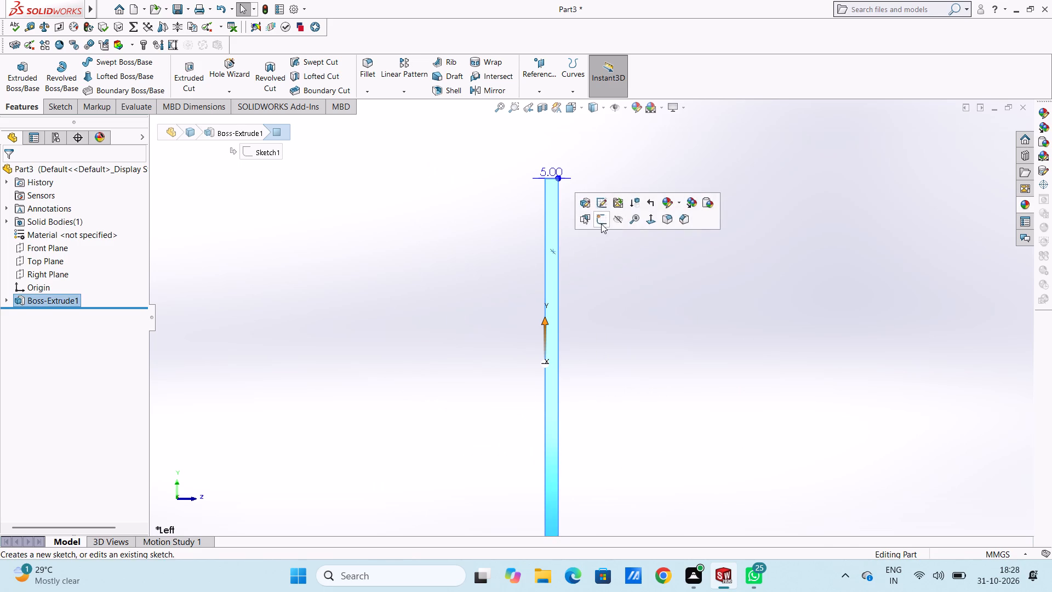
double_click(602, 223)
Sketch a 35 mm horizontal line from the side face's upper back corner forward past the plate's front.
scroll(610, 226, "up", 5)
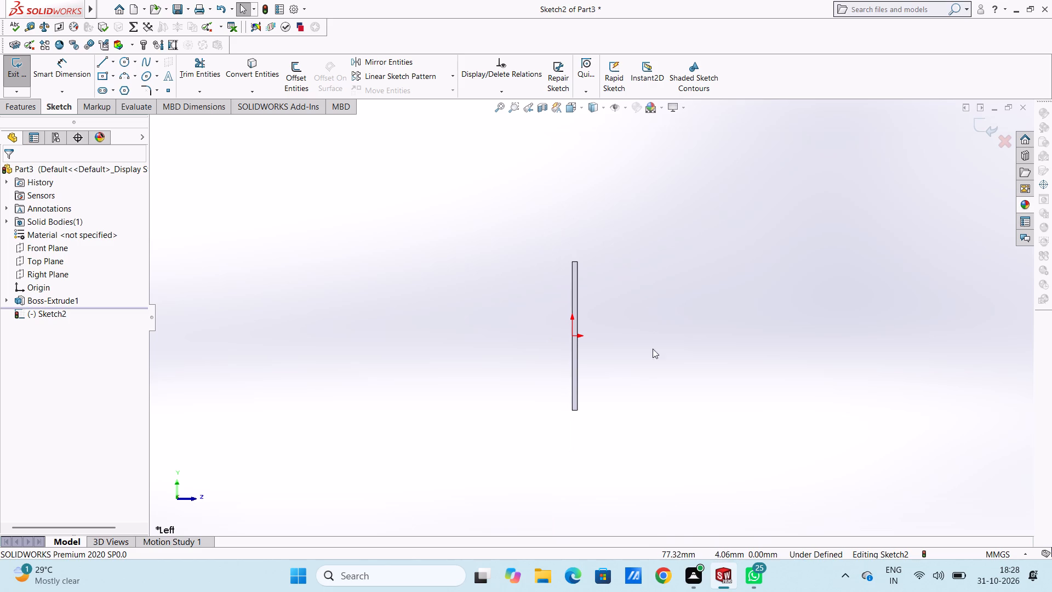
scroll(649, 379, "down", 2)
scroll(600, 452, "up", 2)
scroll(603, 386, "down", 1)
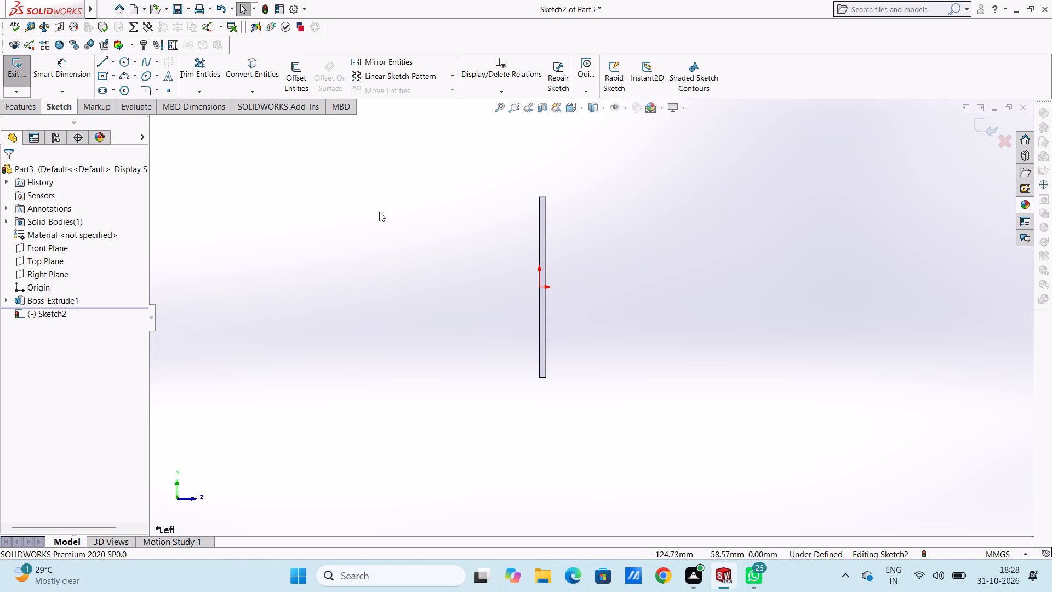
left_click(105, 64)
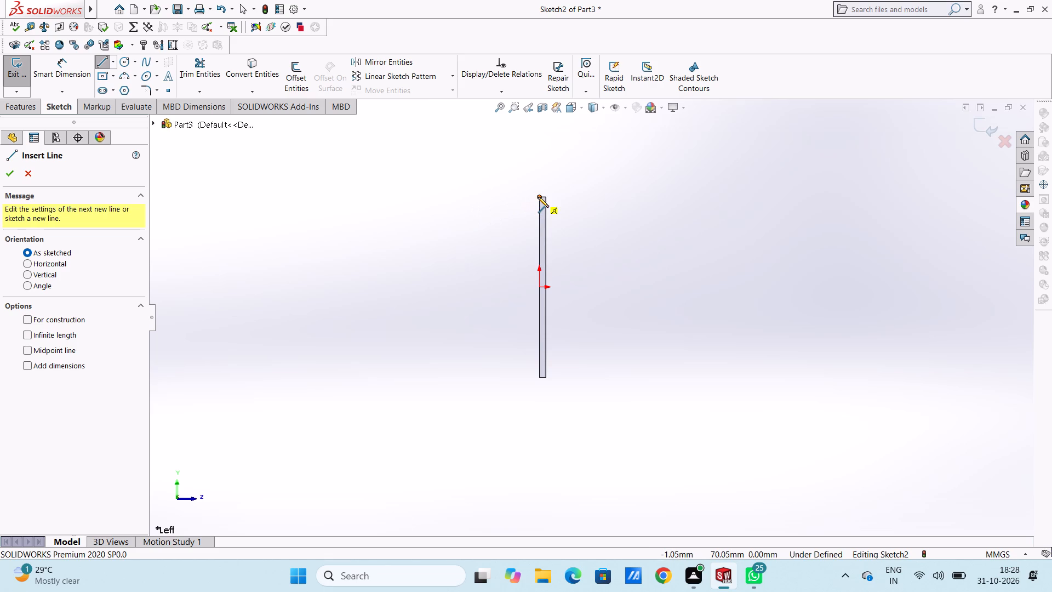
scroll(546, 208, "down", 3)
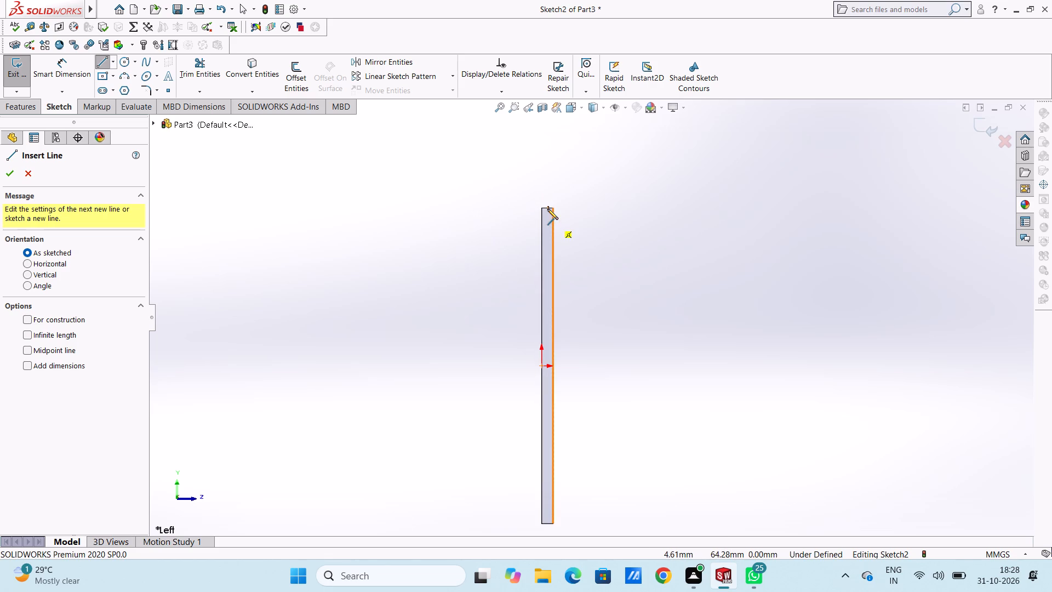
left_click(543, 209)
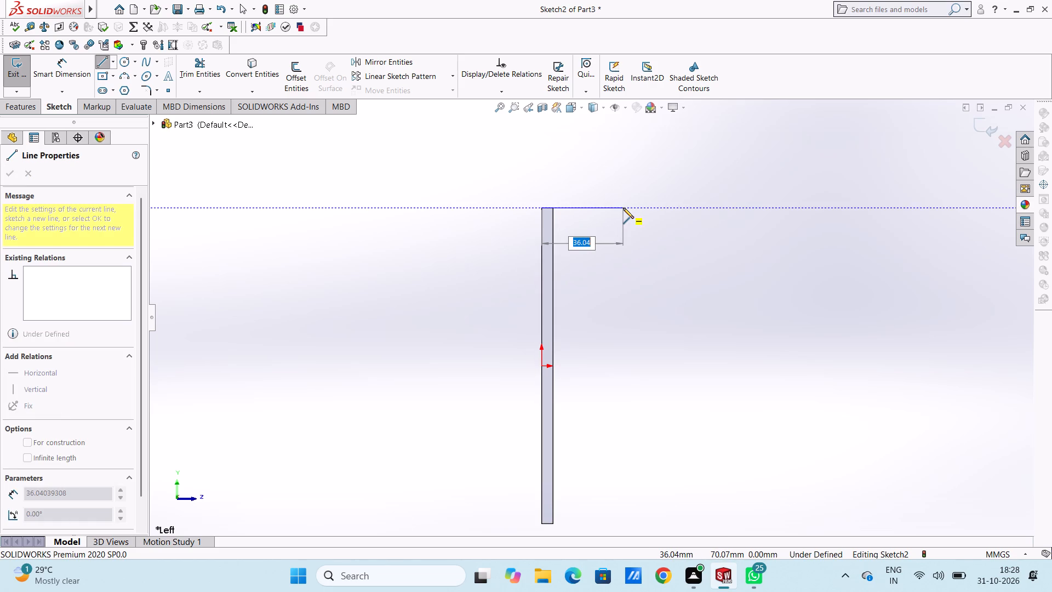
type("35")
key("Return")
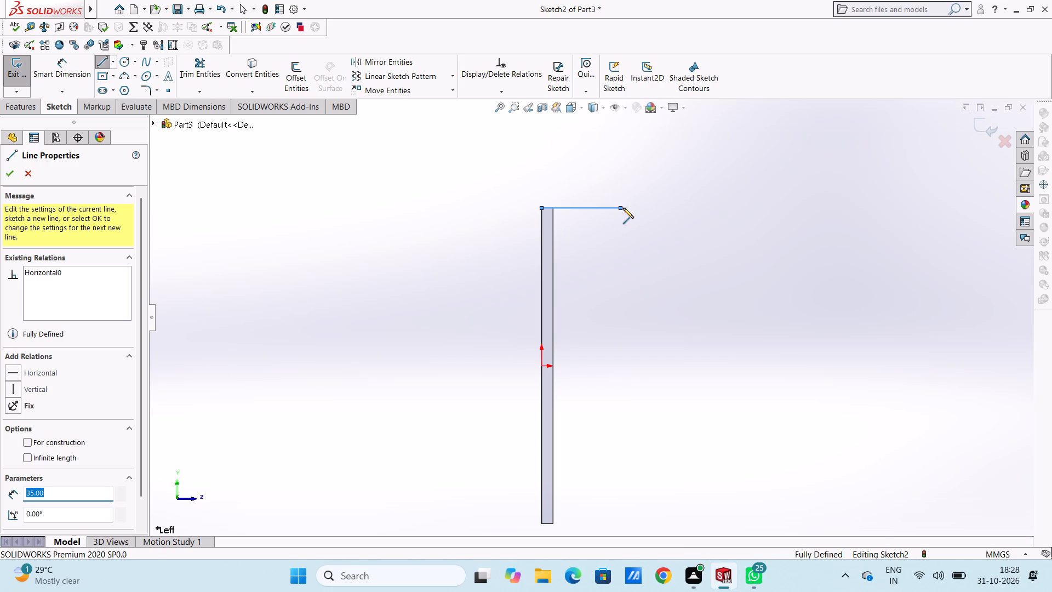
scroll(658, 267, "up", 3)
right_click(822, 160)
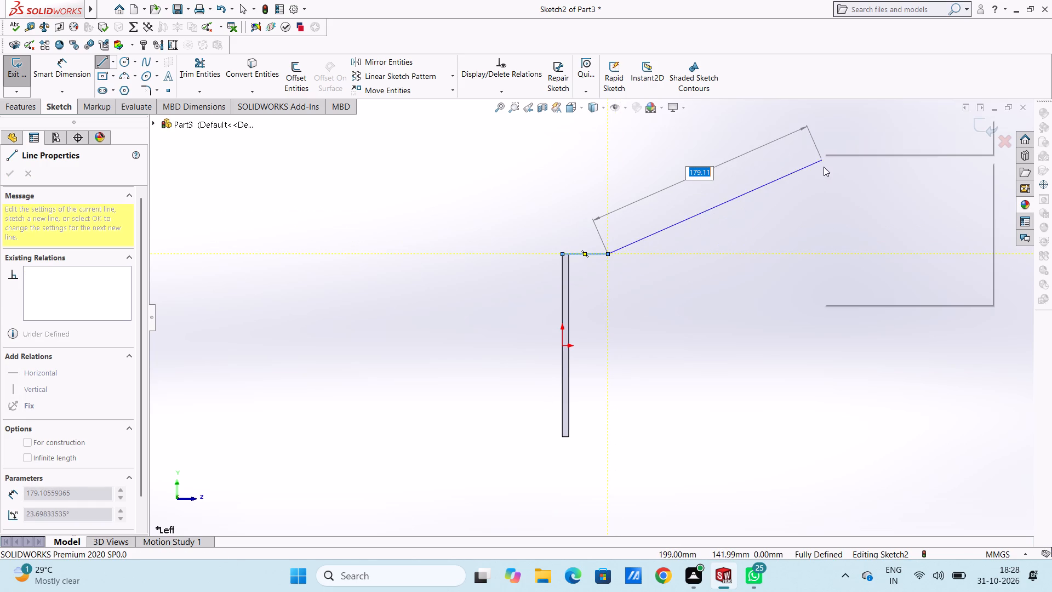
left_click(827, 172)
left_click(791, 201)
Close the side profile with a 140 mm line down the plate's back edge, a 130 mm bottom line, a 20 mm front upright and a sloped line.
scroll(641, 397, "up", 4)
scroll(615, 426, "down", 4)
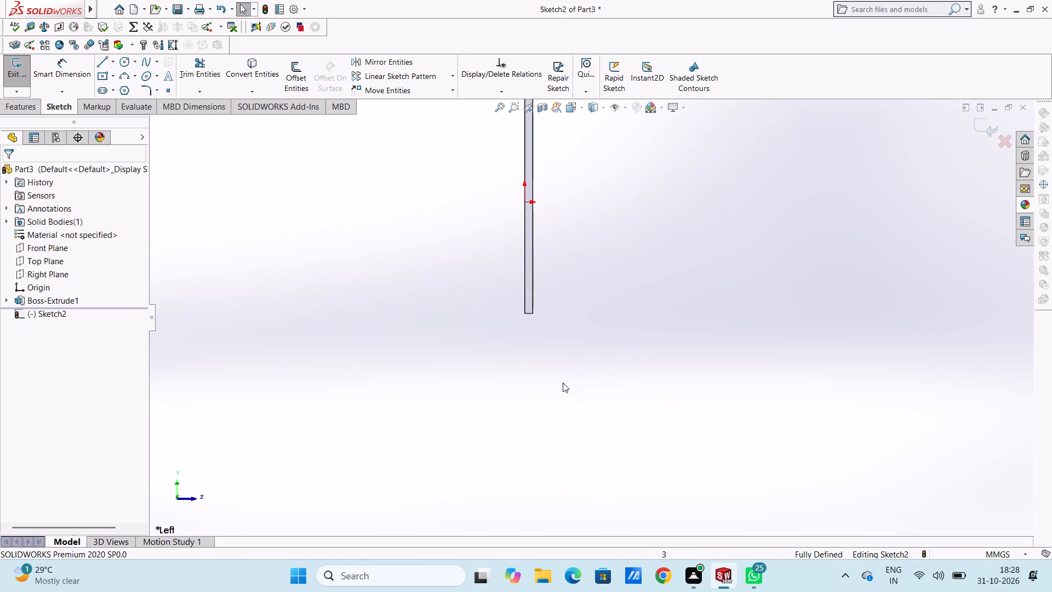
scroll(511, 247, "up", 4)
scroll(594, 266, "down", 3)
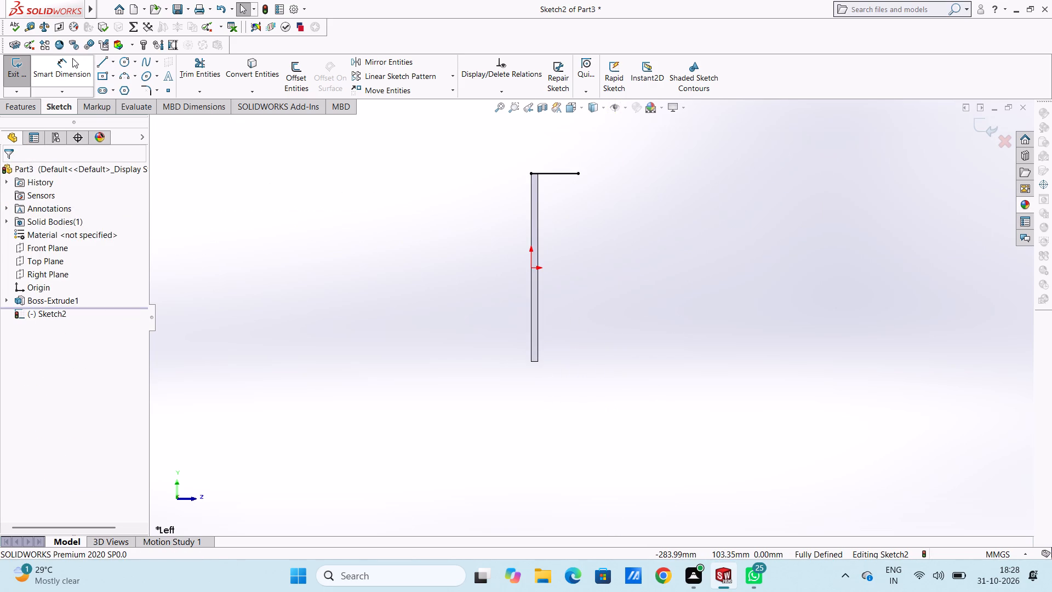
left_click(102, 64)
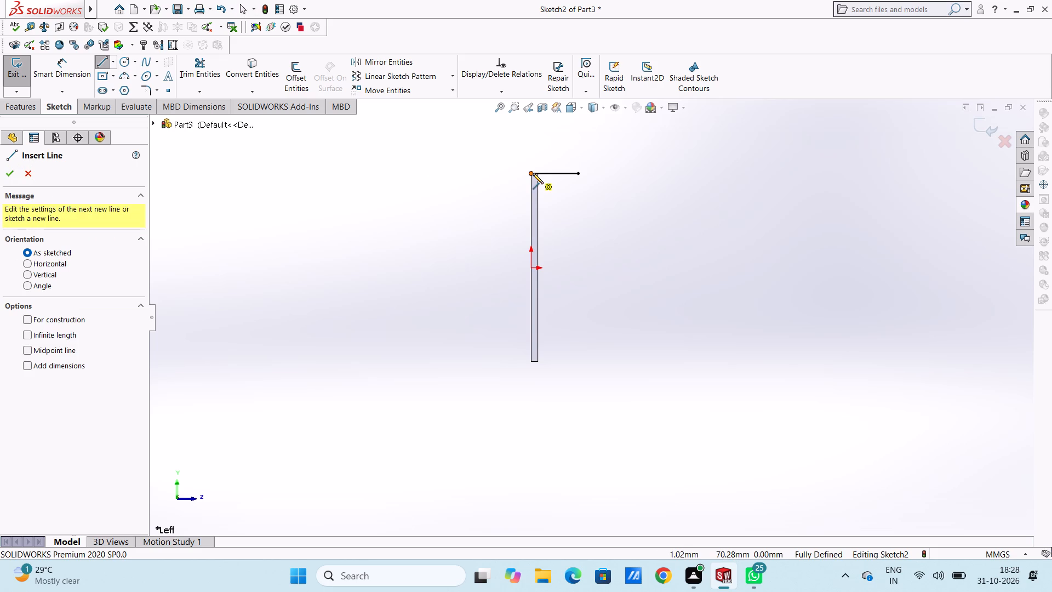
left_click(533, 173)
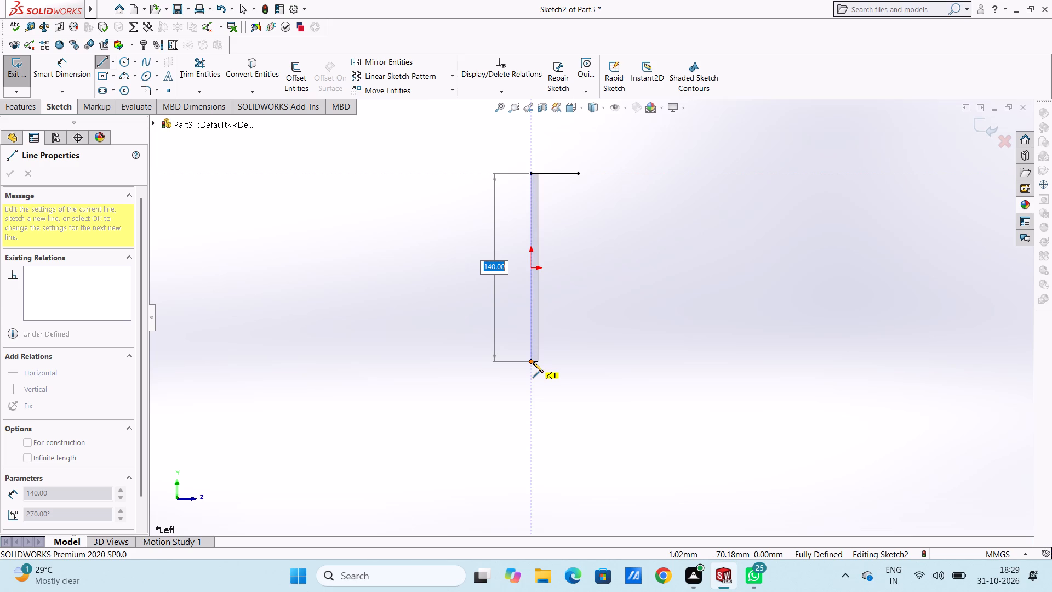
left_click(533, 362)
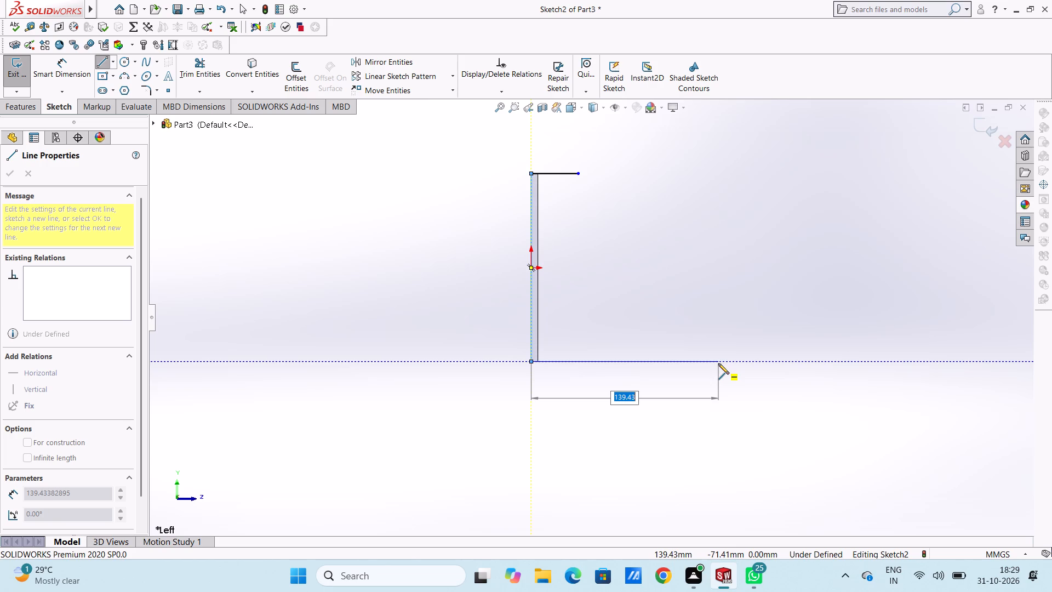
type("130")
key("Return")
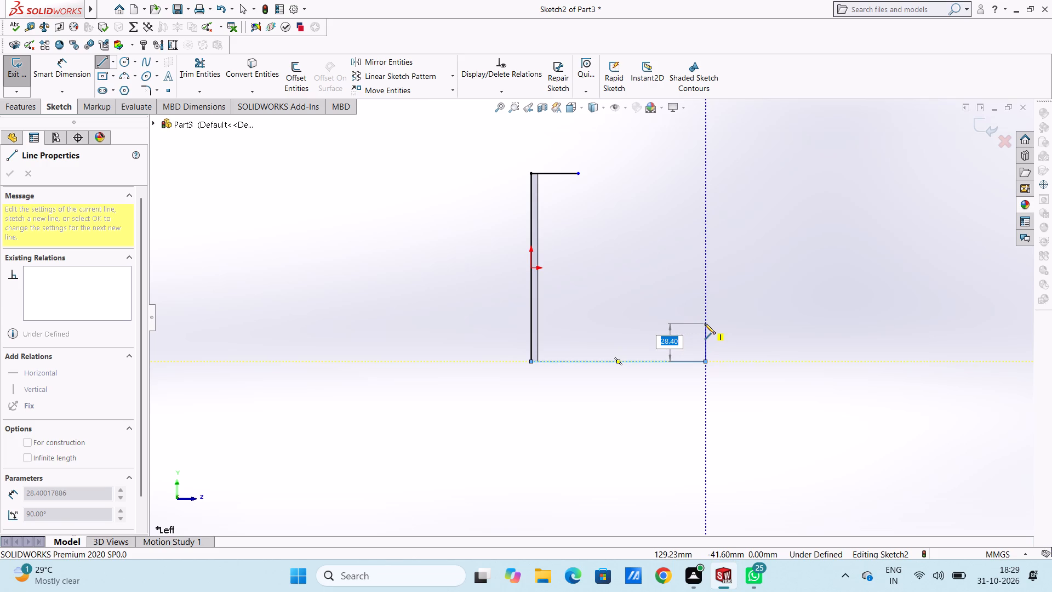
type("20")
key("Return")
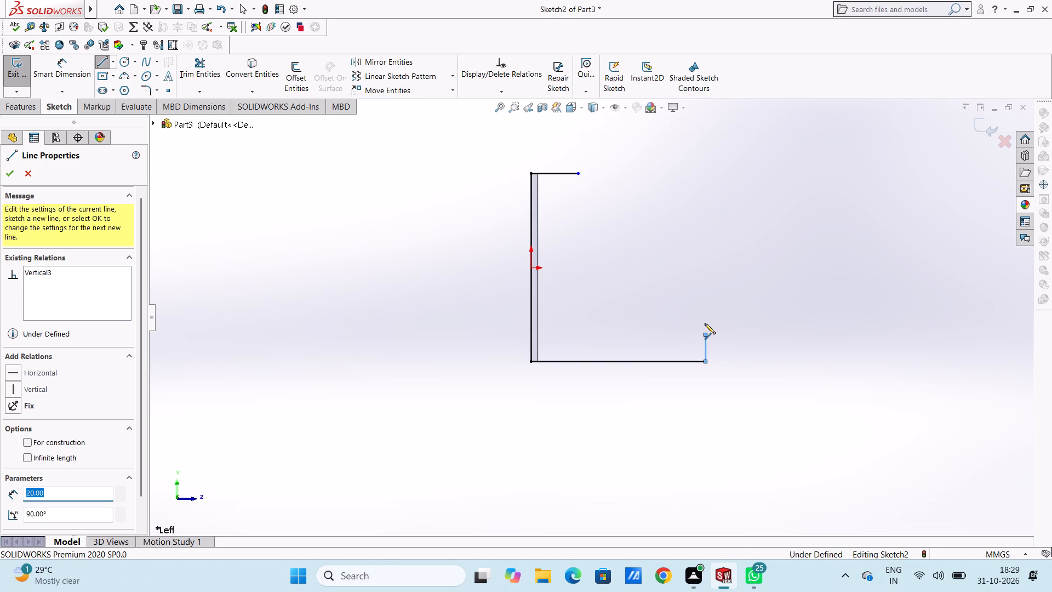
left_click(576, 174)
right_click(807, 179)
left_click(811, 186)
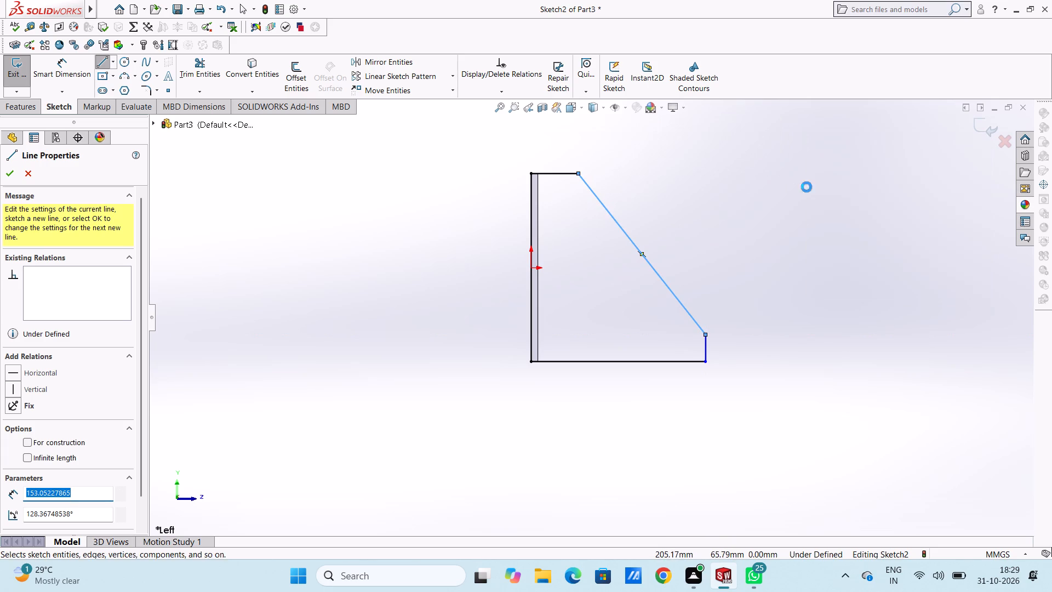
left_click(791, 192)
Dimension the profile's bottom line and set its length to 160 mm.
left_click(66, 82)
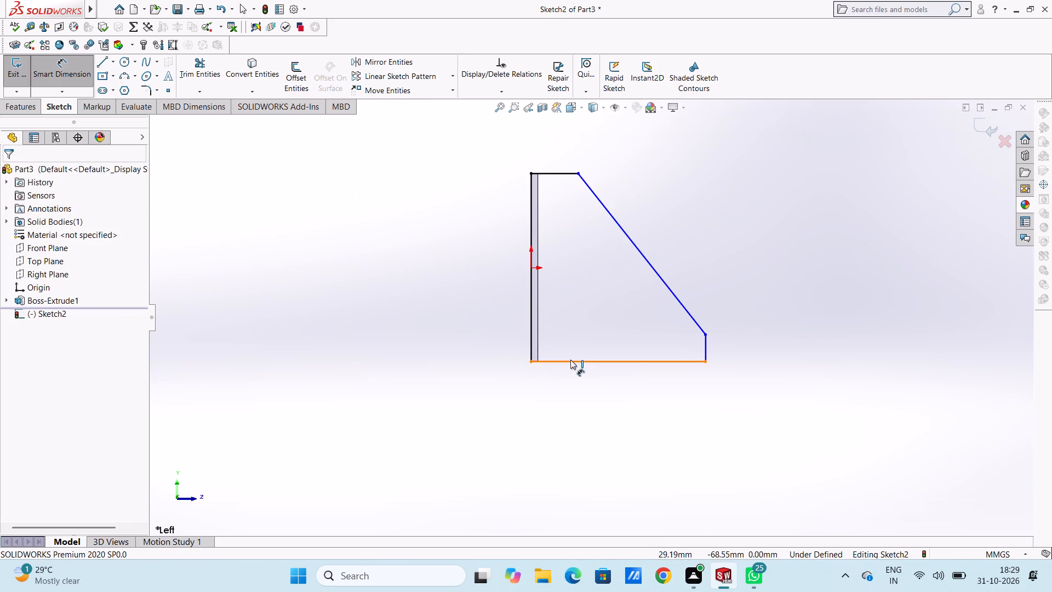
scroll(570, 360, "up", 3)
left_click(581, 344)
left_click(761, 430)
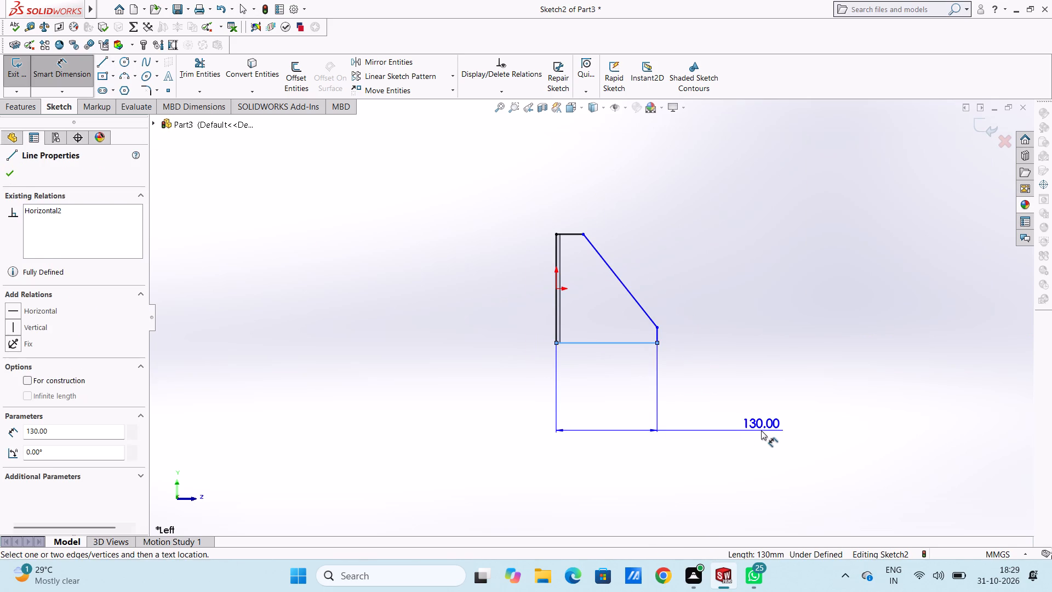
left_click(712, 415)
left_click(704, 391)
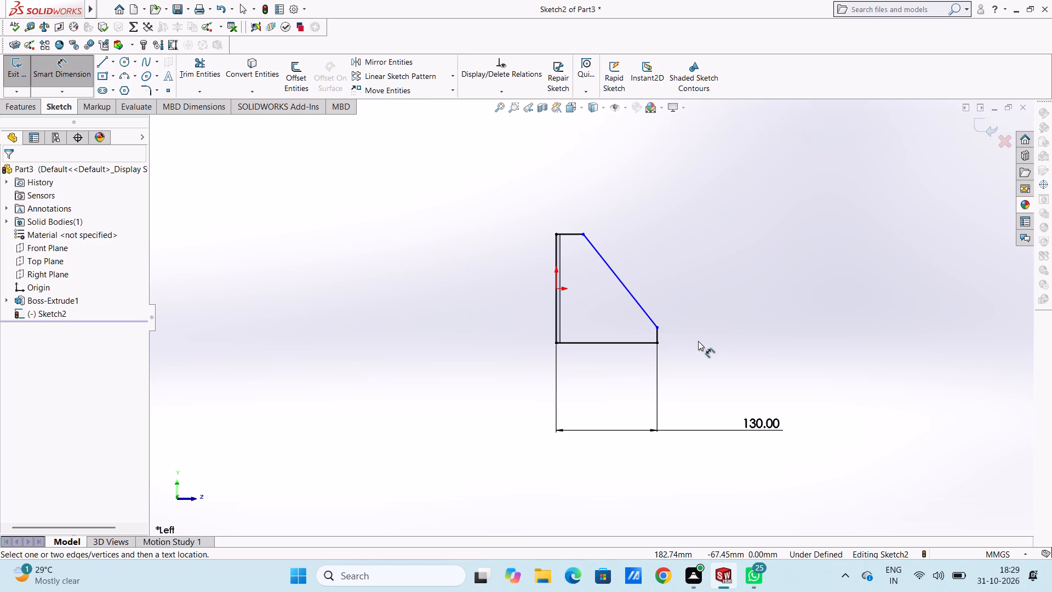
double_click(770, 428)
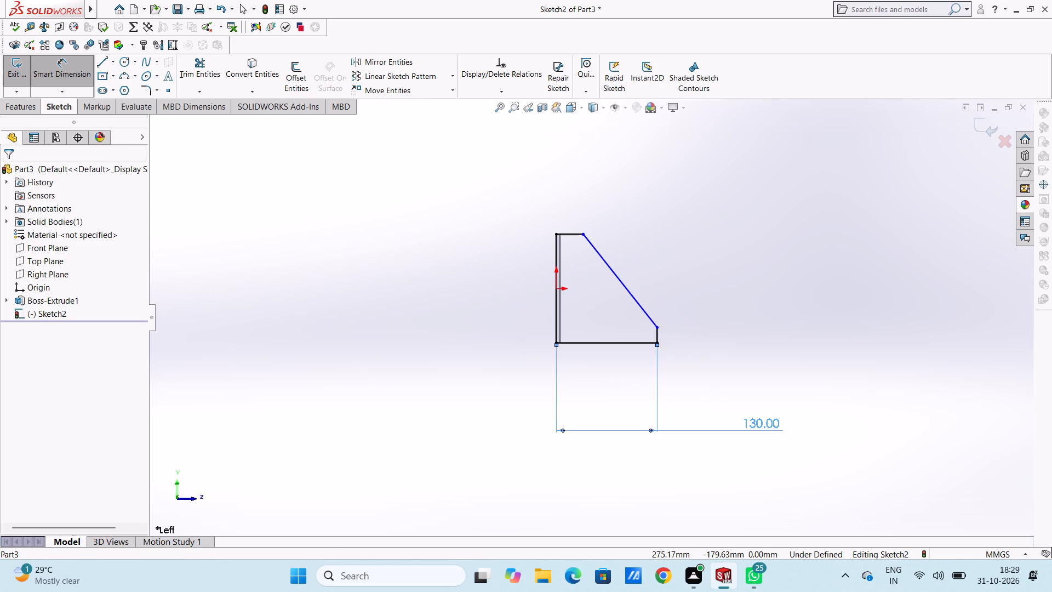
type("160")
key("Return")
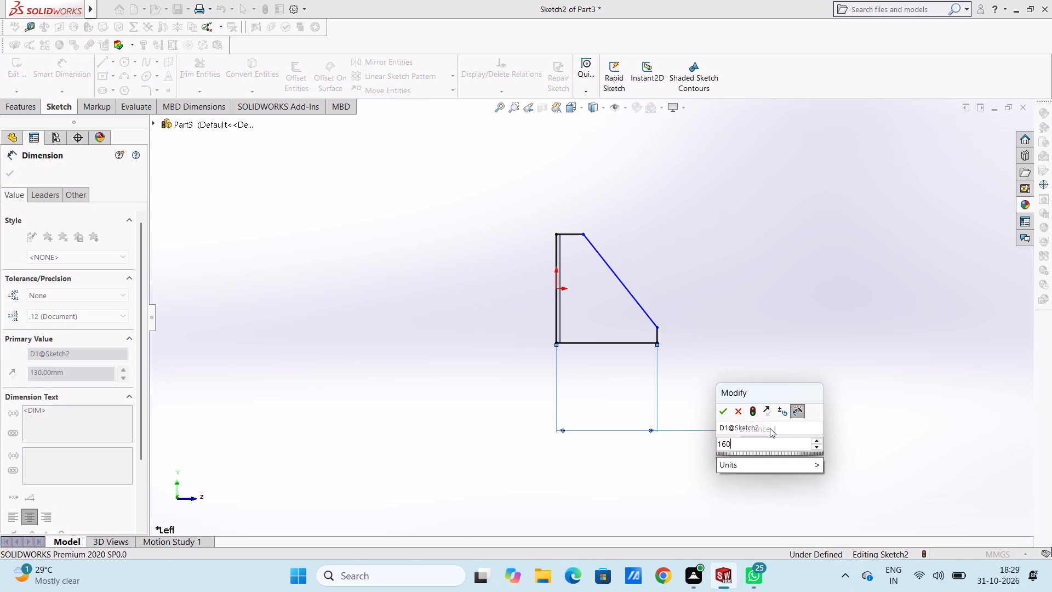
left_click(715, 357)
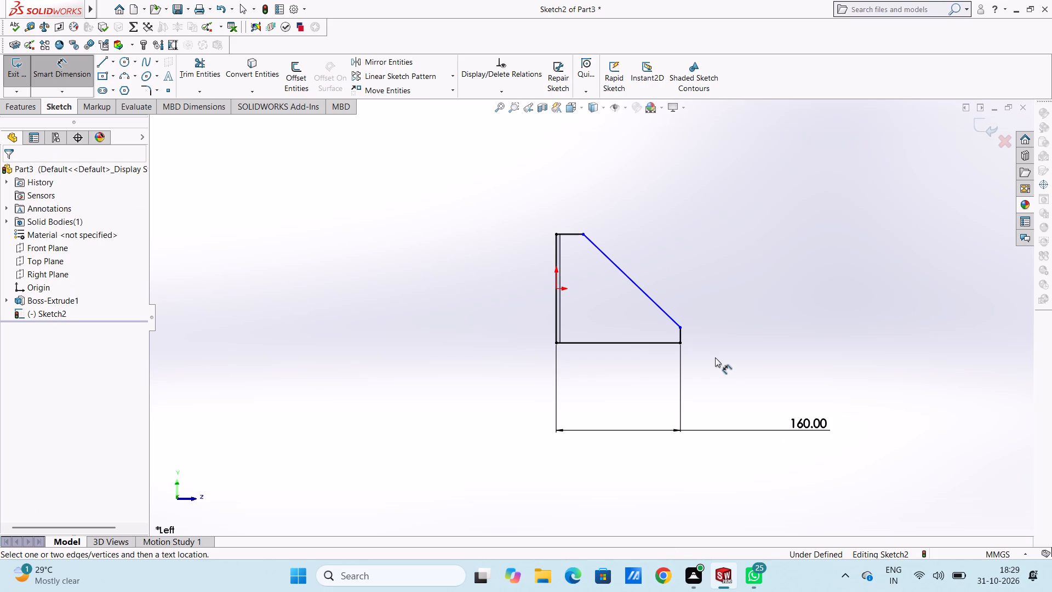
Dimension the profile's short front upright at 20 mm and its top line at 35 mm.
left_click(679, 335)
left_click(847, 341)
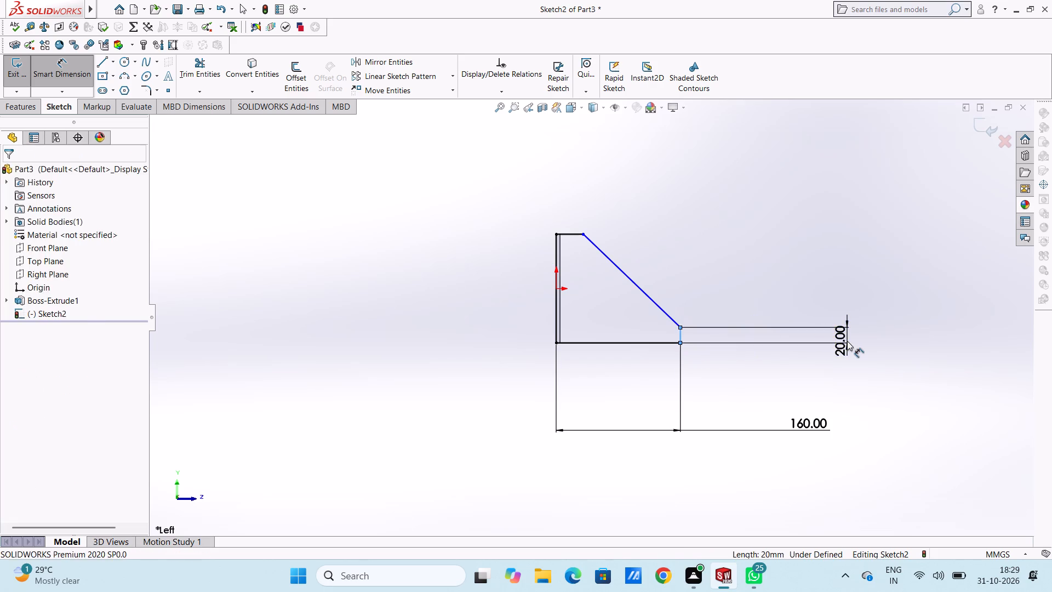
left_click(794, 326)
left_click(746, 304)
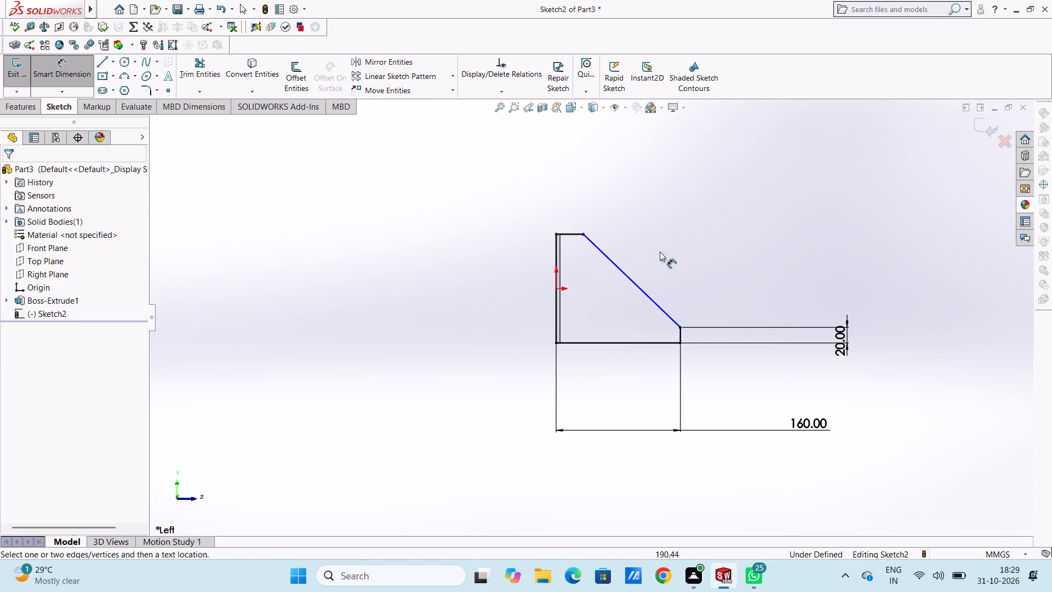
left_click(570, 235)
left_click(474, 160)
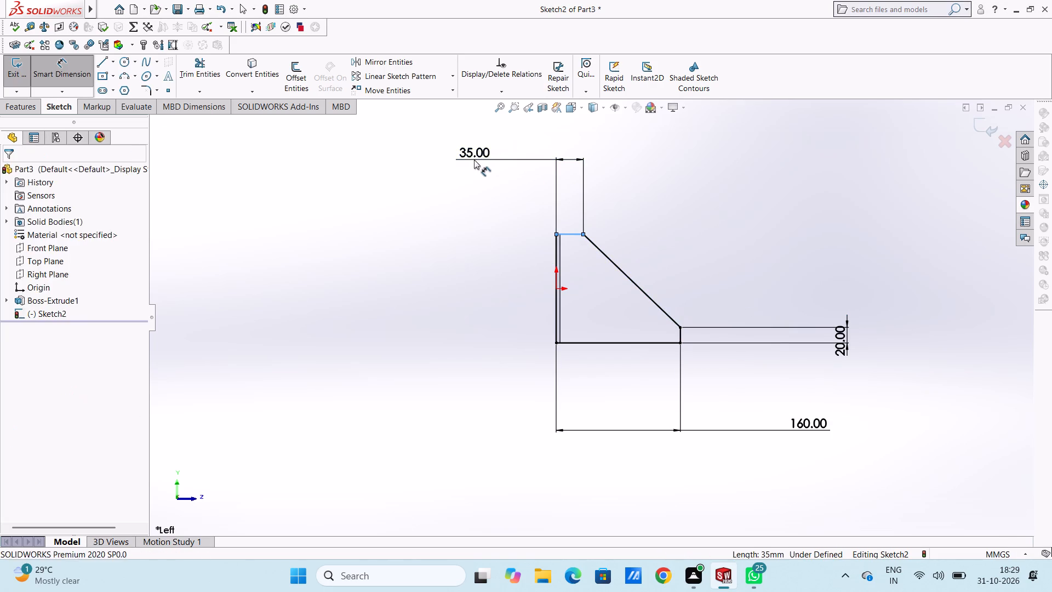
left_click(427, 146)
left_click(421, 157)
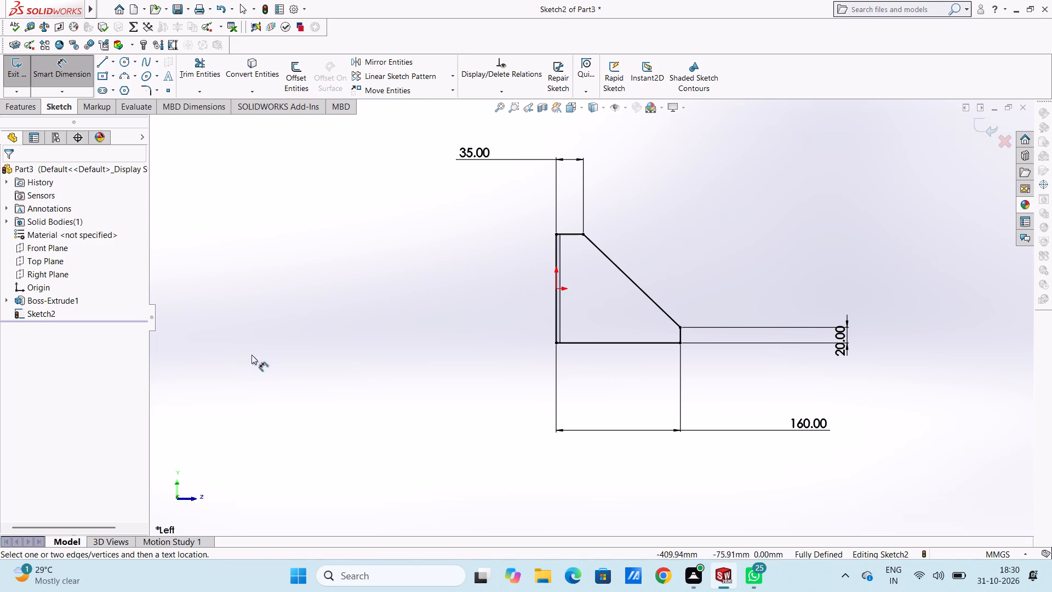
Sketch a circle about 54 mm in diameter inside the side profile, below the sloped line.
scroll(638, 307, "down", 3)
scroll(641, 311, "up", 2)
scroll(648, 327, "down", 1)
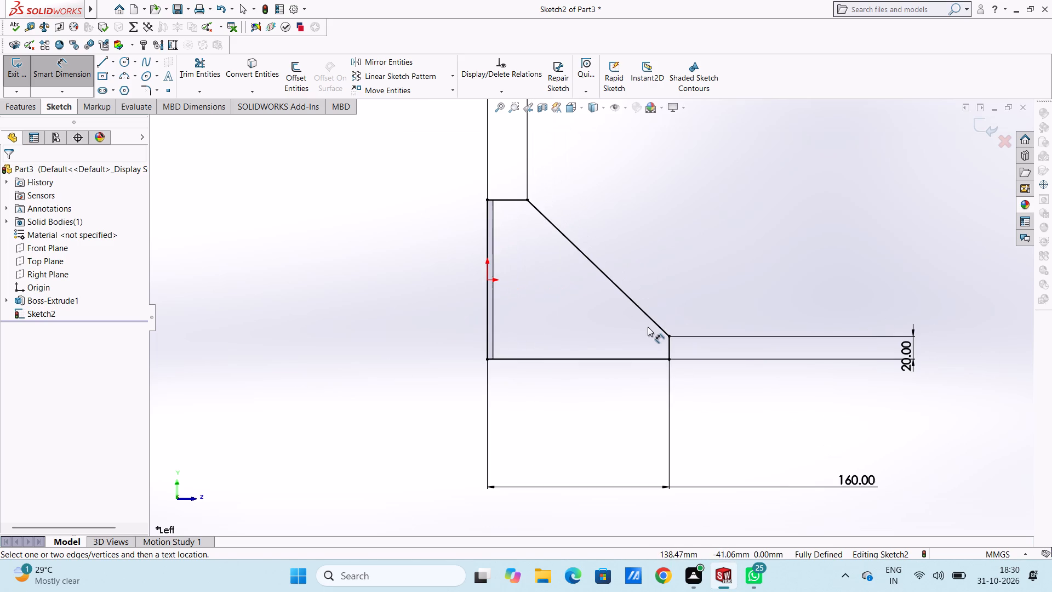
left_click(79, 78)
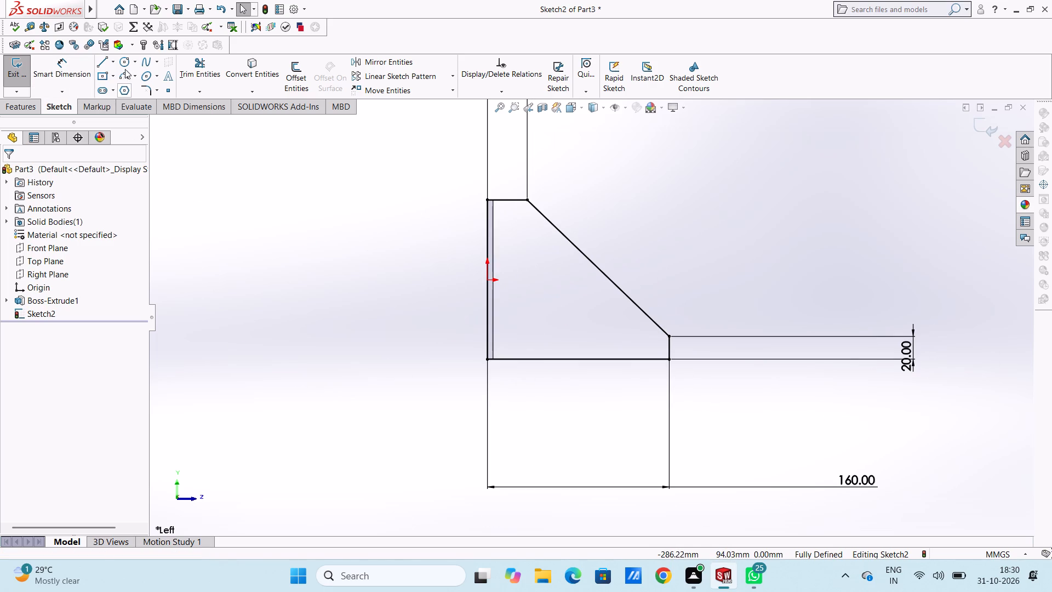
left_click(124, 60)
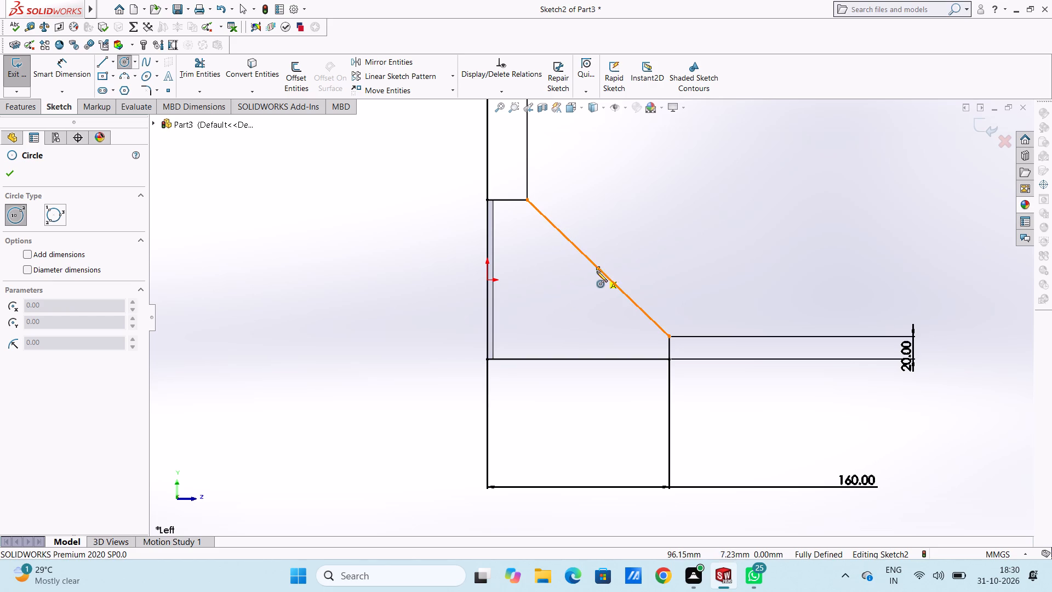
left_click(563, 302)
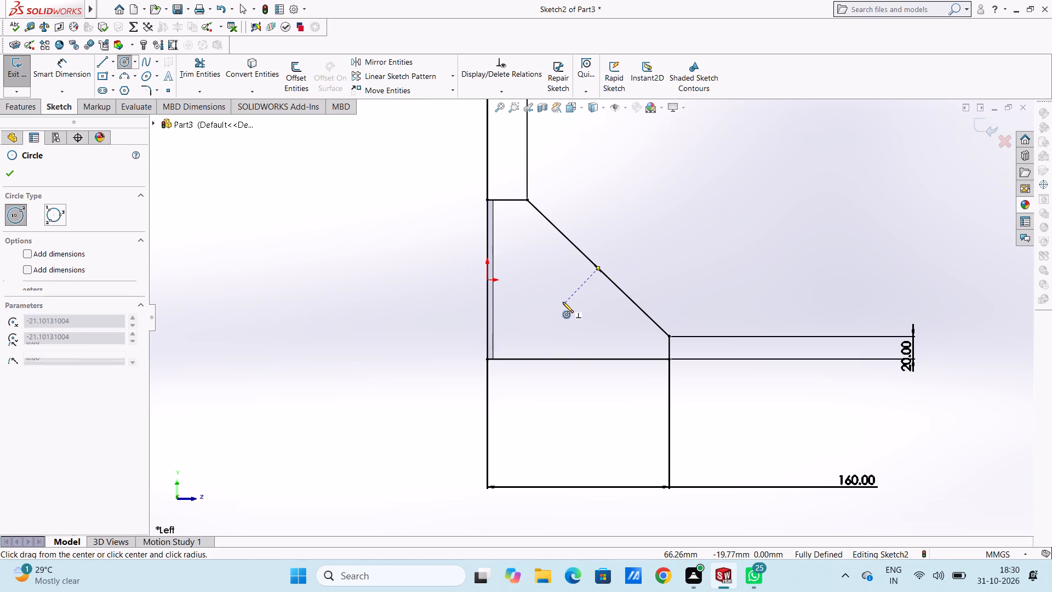
left_click(579, 331)
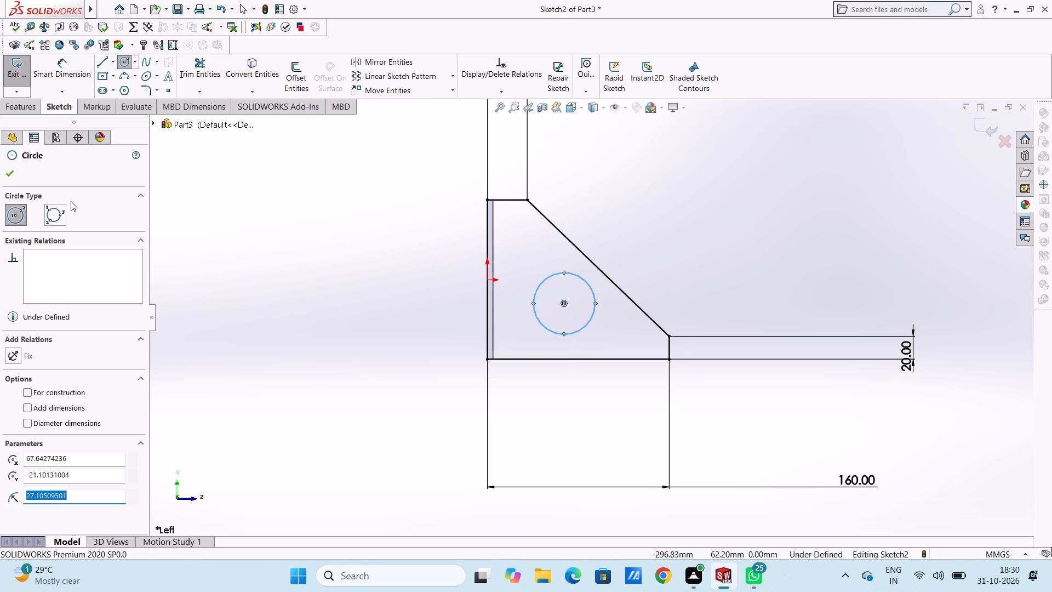
left_click(8, 172)
left_click(347, 254)
Dimension the circle's diameter and set it to 50 mm.
left_click(78, 70)
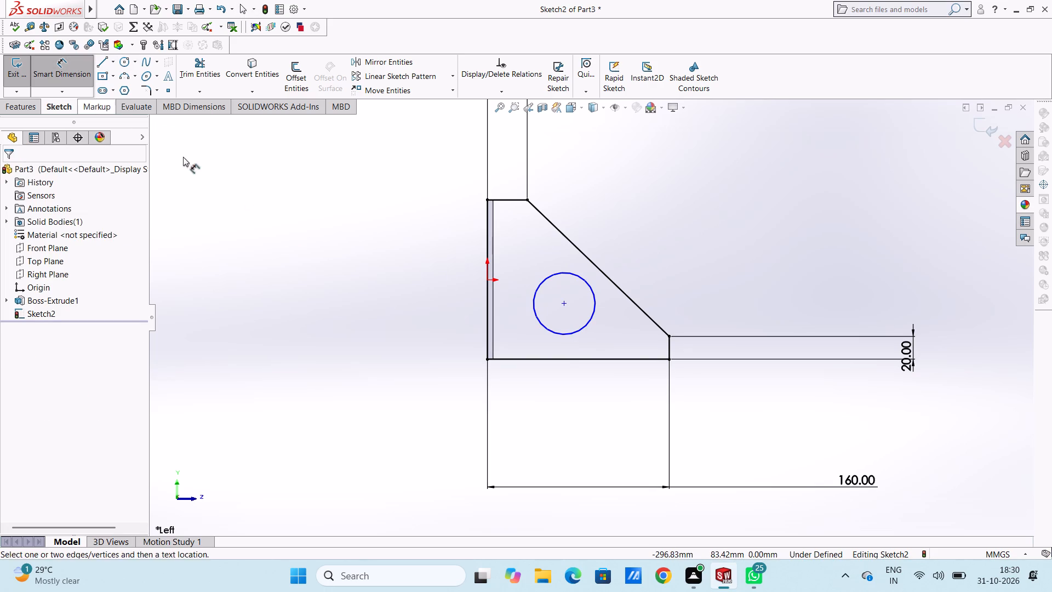
left_click(590, 312)
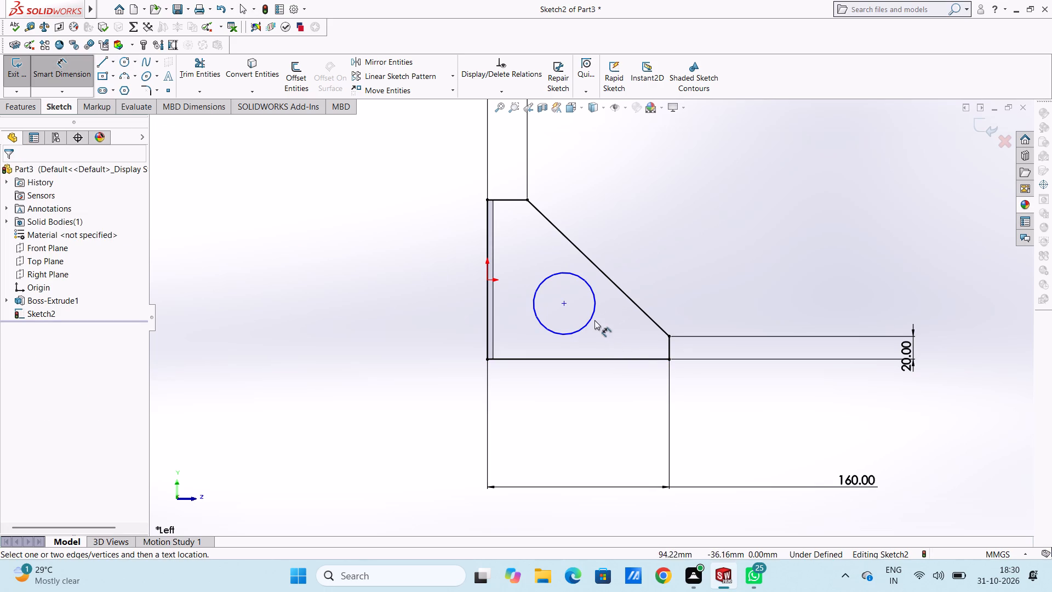
left_click(592, 317)
left_click(762, 430)
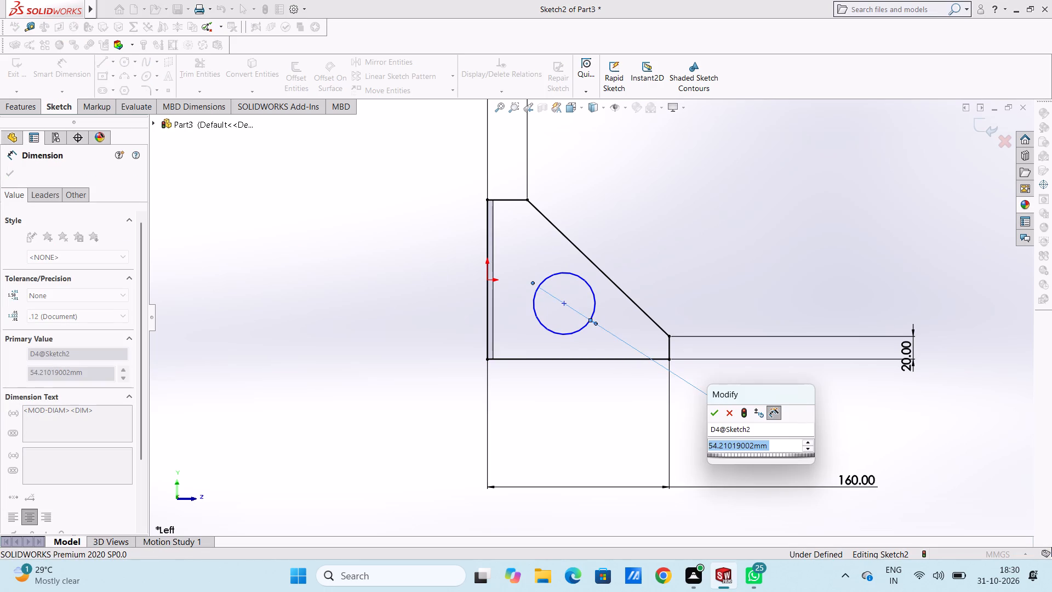
type("50")
key("Return")
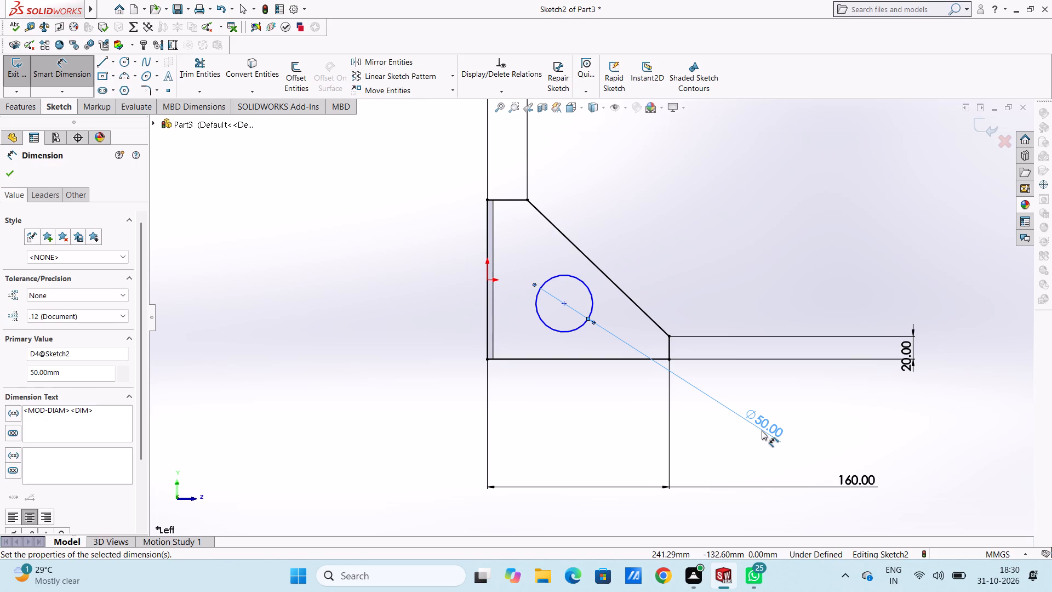
left_click(777, 382)
Dimension the distance from the circle's centre to the sloped line's midpoint and set it to 50 mm.
left_click(563, 303)
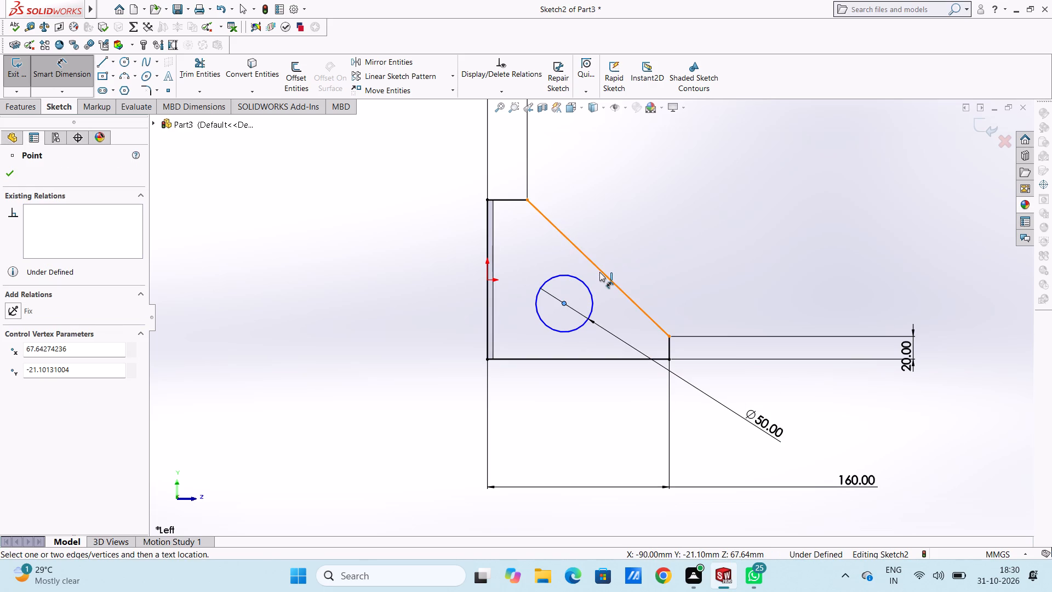
left_click(599, 270)
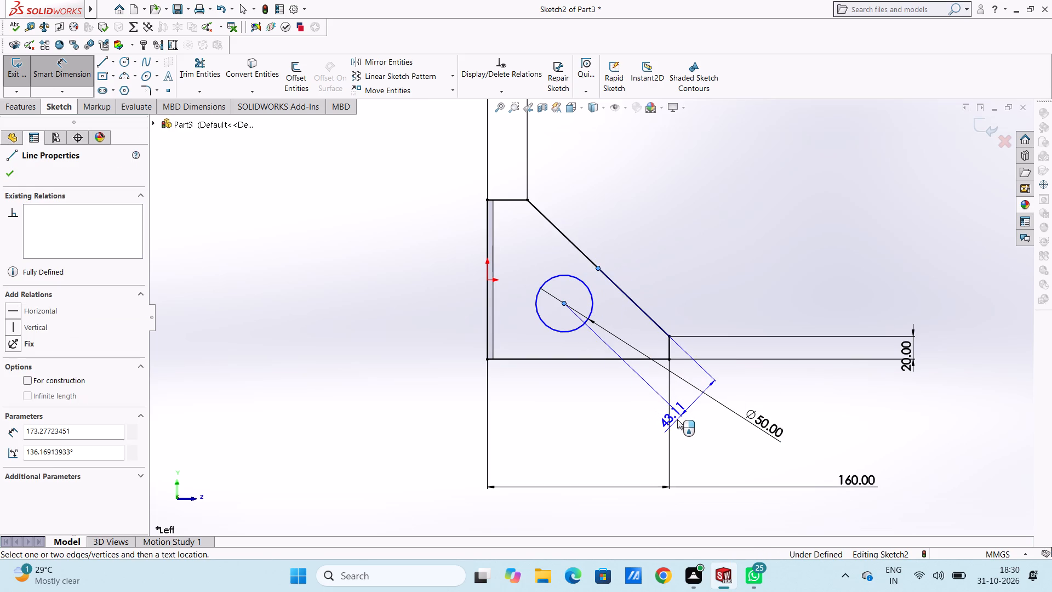
left_click(677, 419)
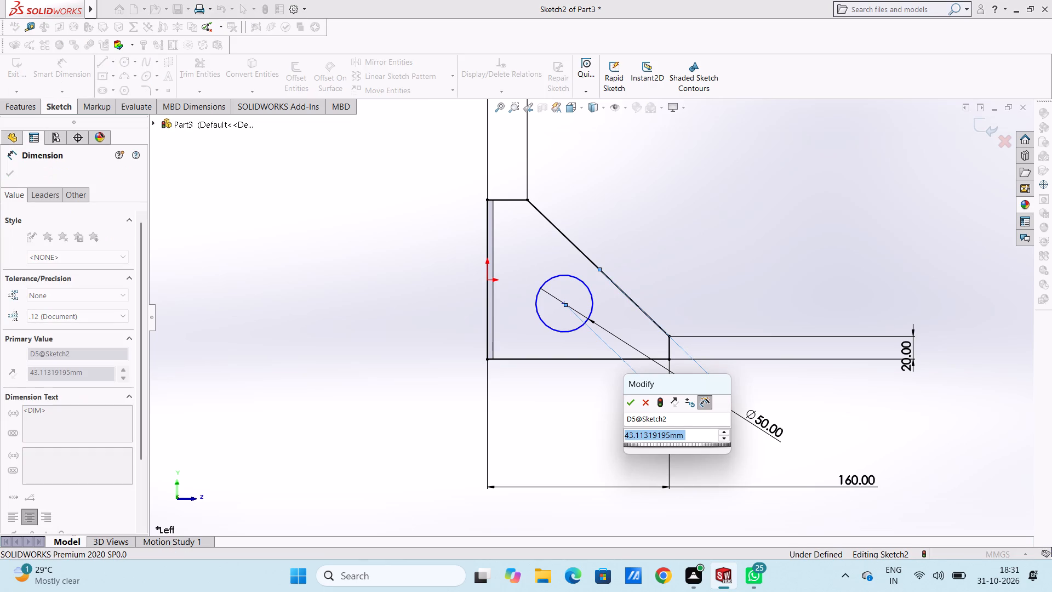
type("50")
key("Return")
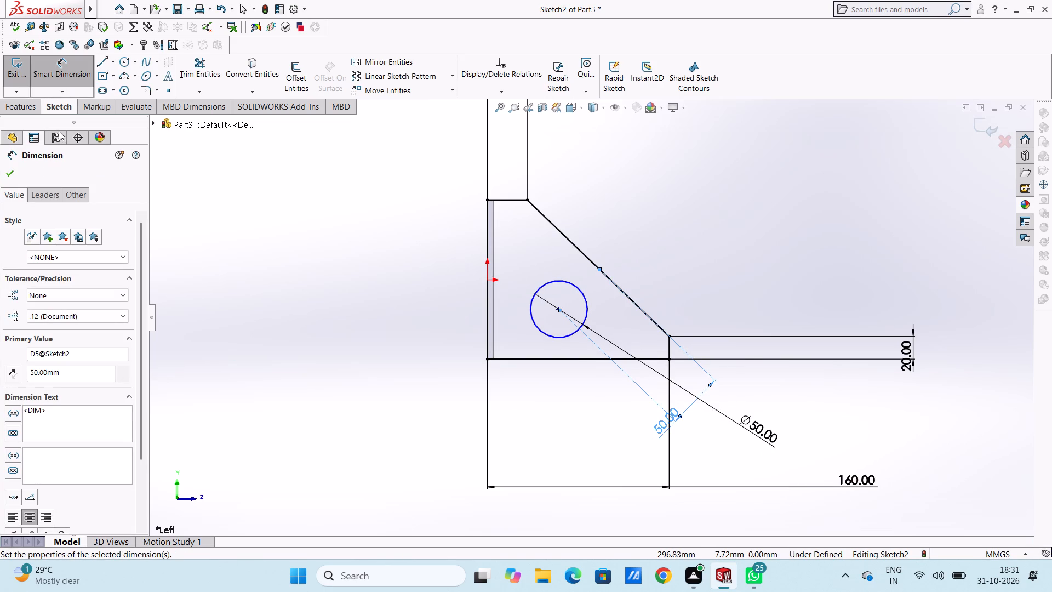
left_click(12, 174)
left_click(296, 210)
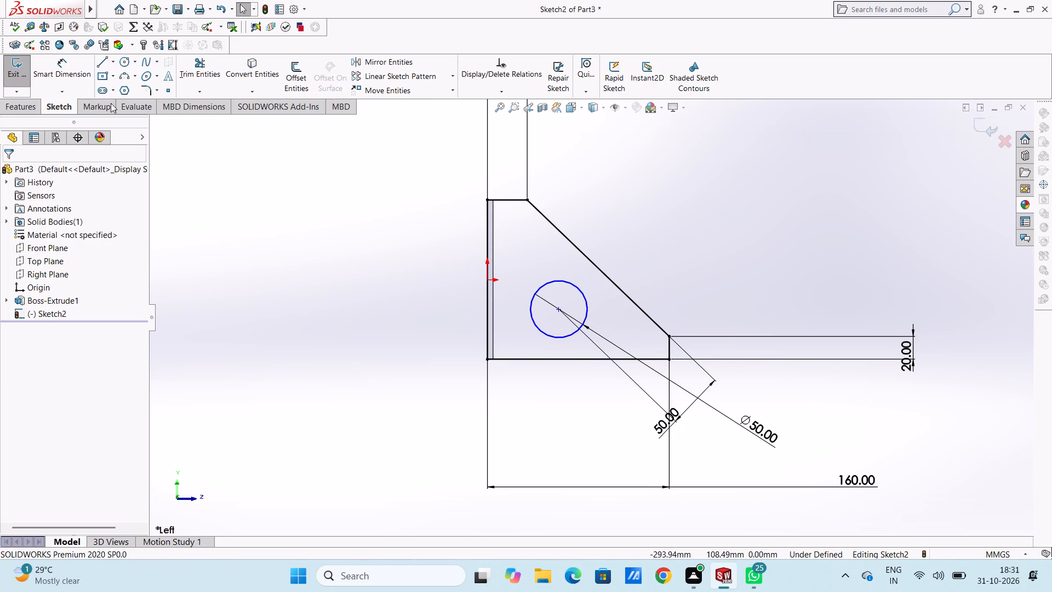
Add a vertical relation between the circle's centre and the sloped line's midpoint.
left_click(557, 312)
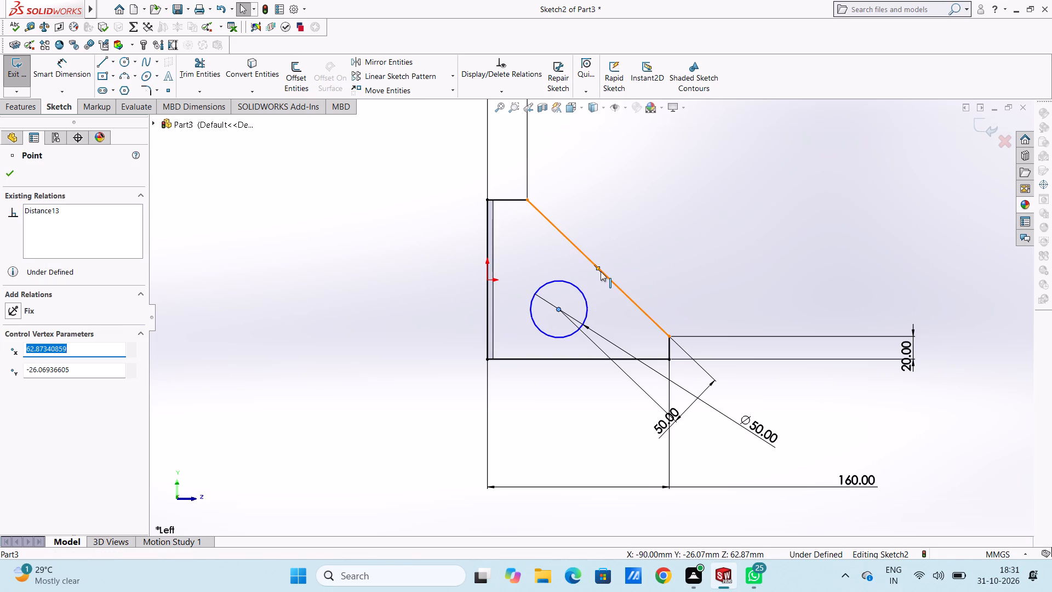
left_click(599, 267, "ctrl")
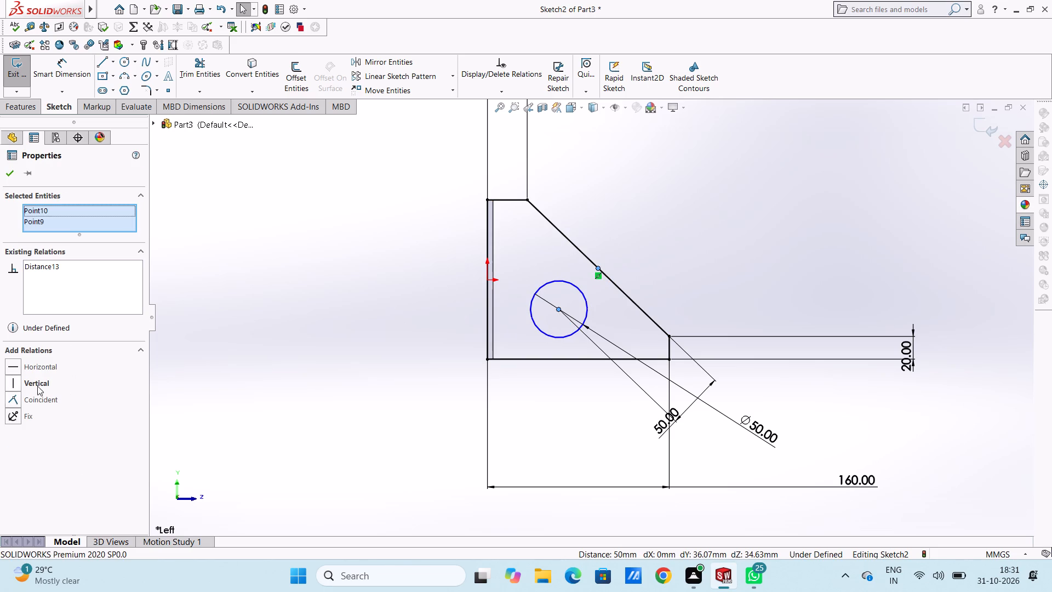
left_click(10, 382)
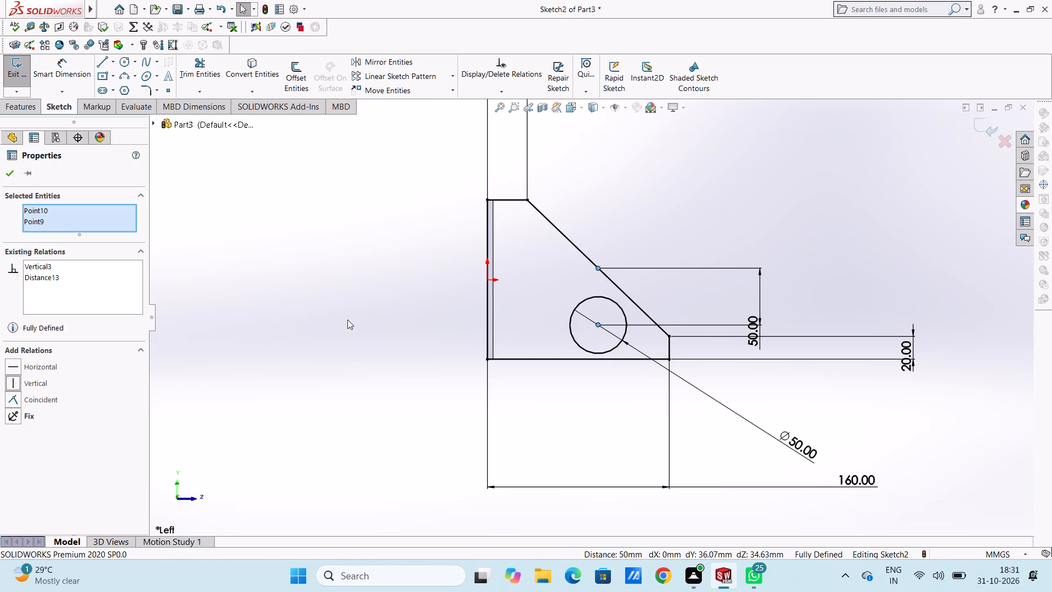
Undo the vertical relation between the circle's centre and the sloped line's midpoint.
key("ctrl+z")
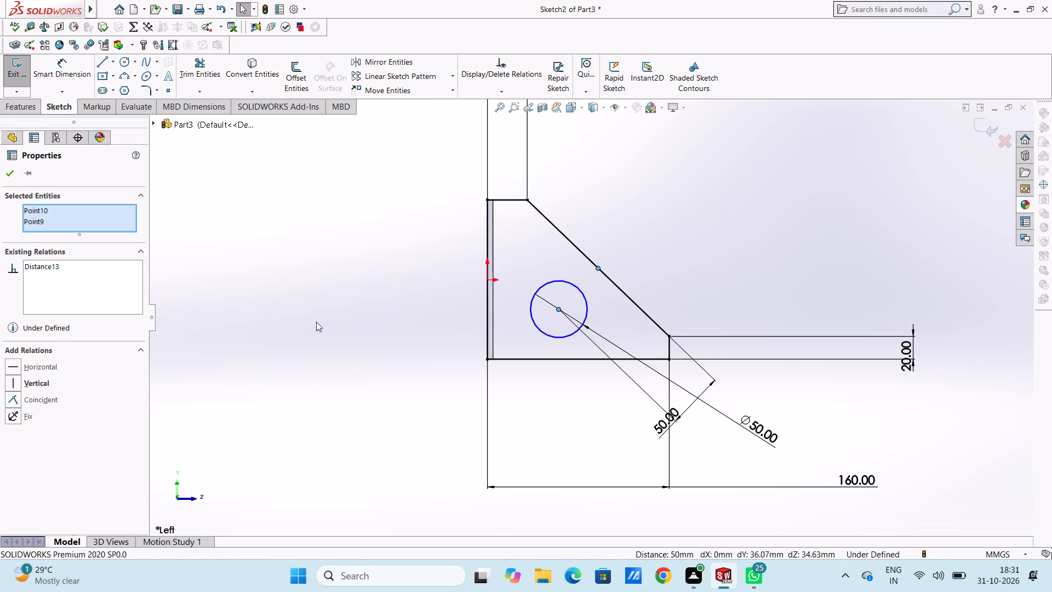
left_click(8, 176)
left_click(411, 344)
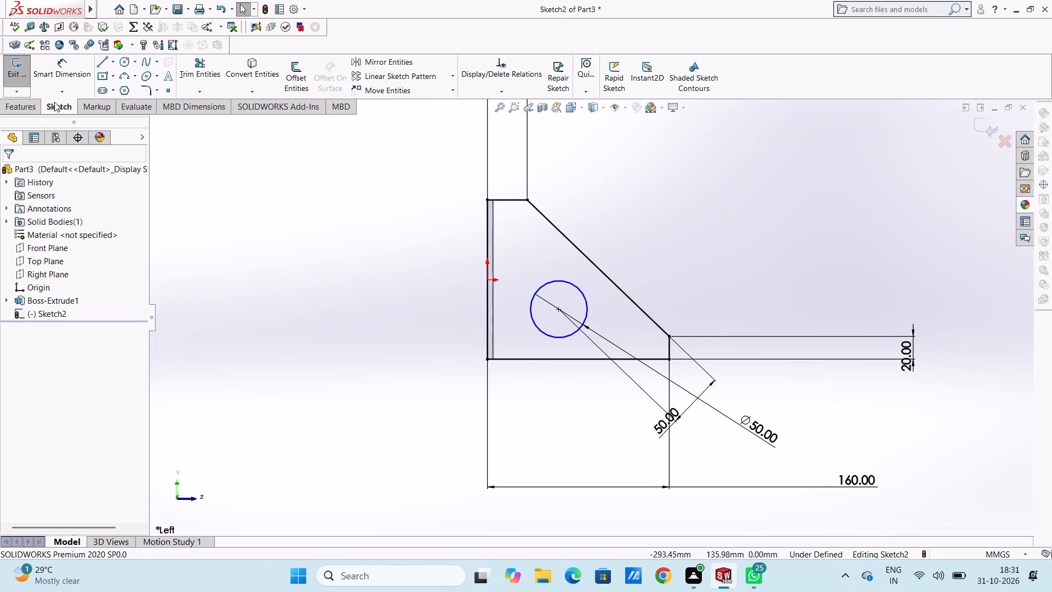
Dimension the horizontal distance from the origin on the plate's edge to the circle's centre, keeping the distance as drawn.
left_click(76, 69)
left_click(485, 280)
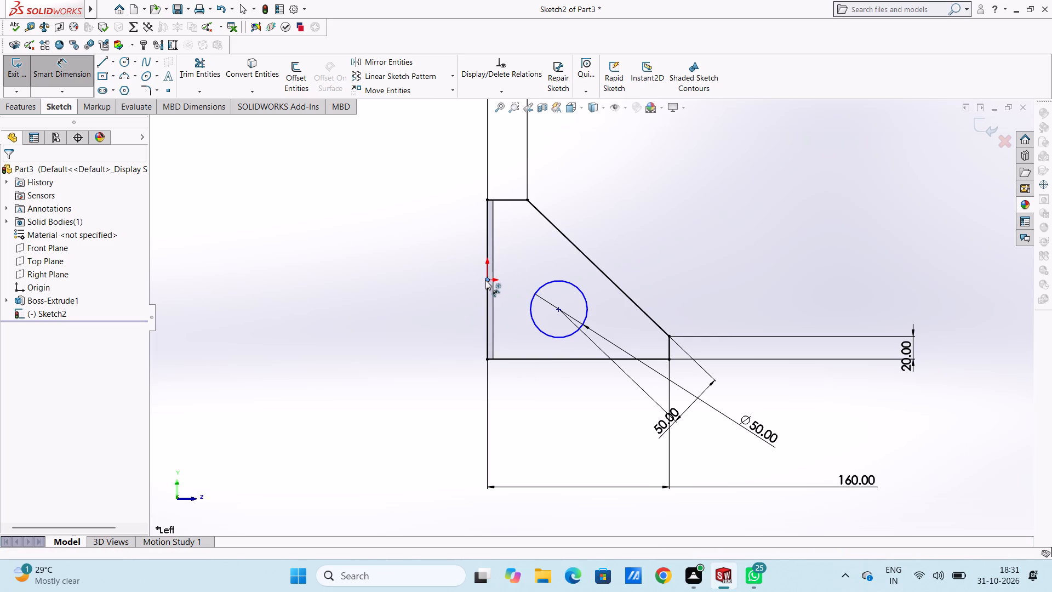
left_click(556, 308)
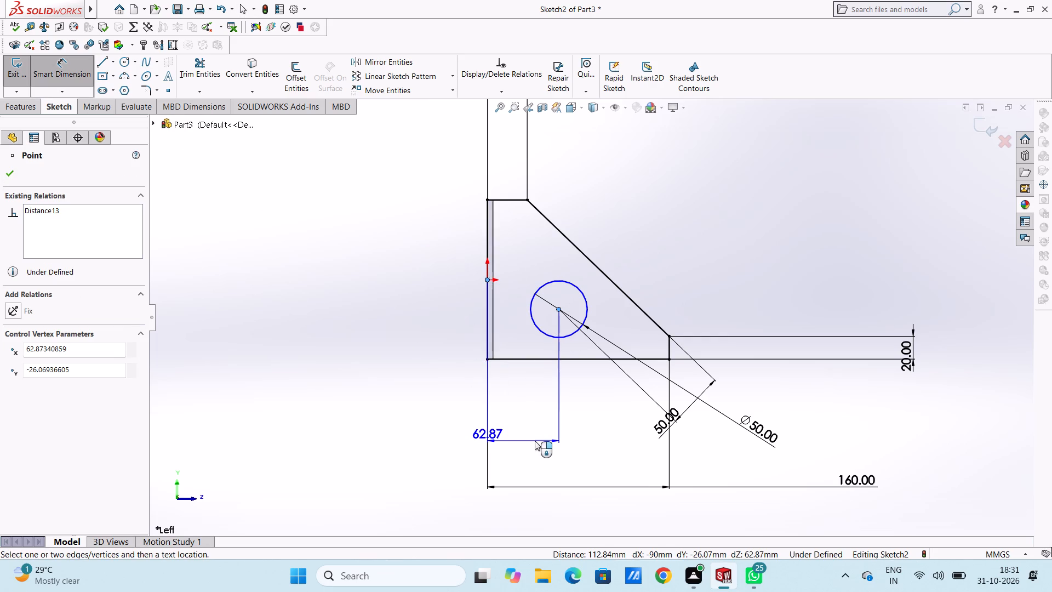
left_click(534, 445)
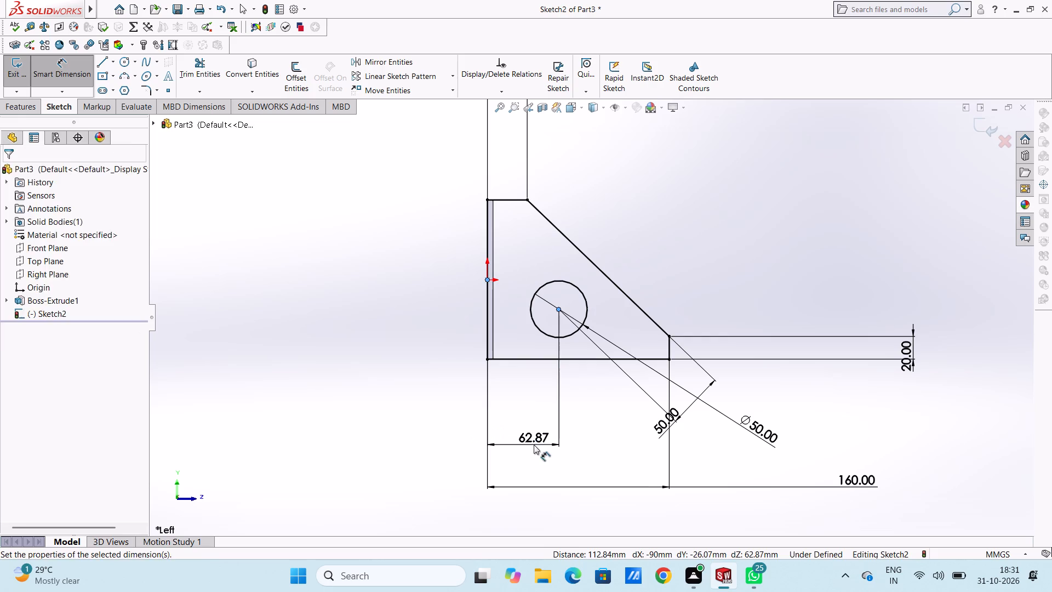
left_click(487, 429)
left_click(423, 420)
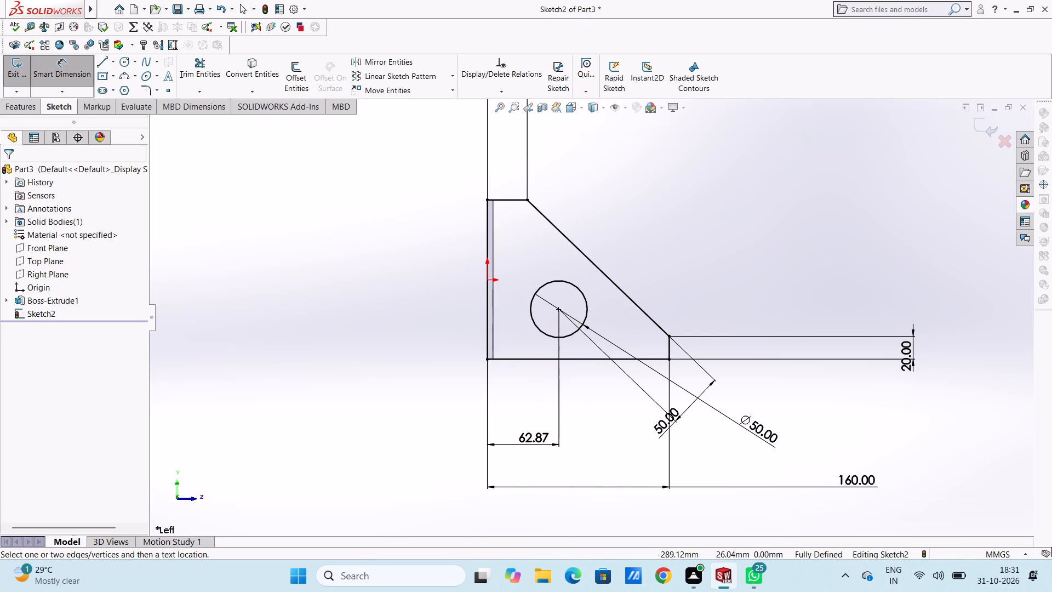
Start a centre-point circle in the side-wall sketch.
left_click(123, 64)
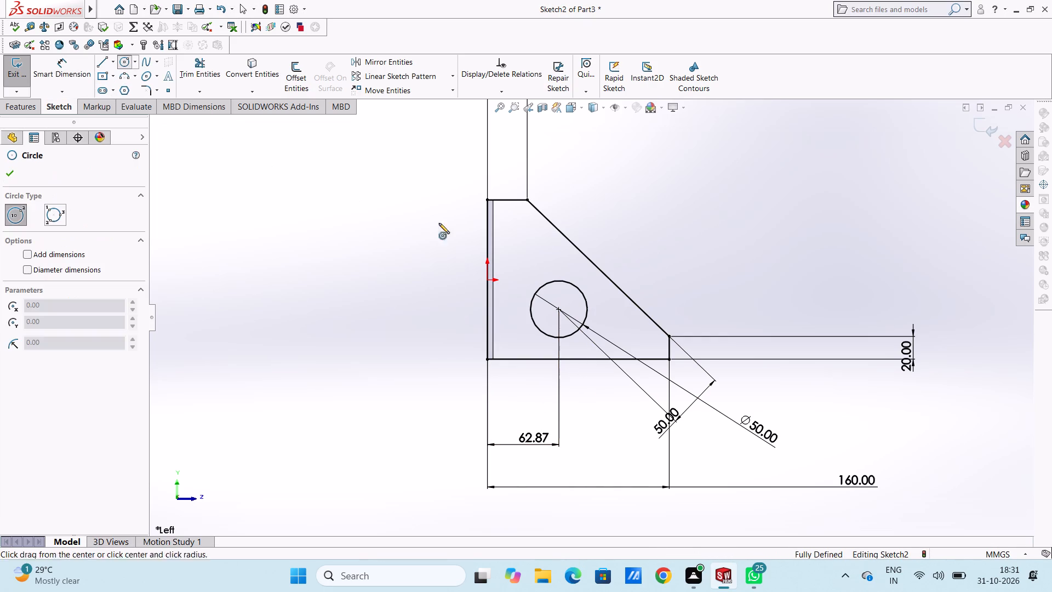
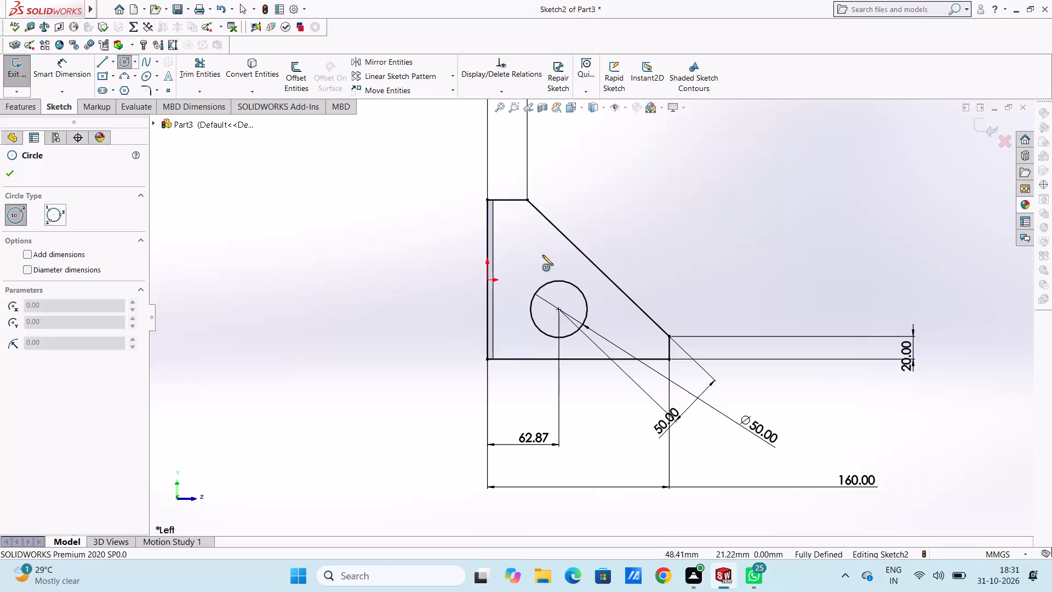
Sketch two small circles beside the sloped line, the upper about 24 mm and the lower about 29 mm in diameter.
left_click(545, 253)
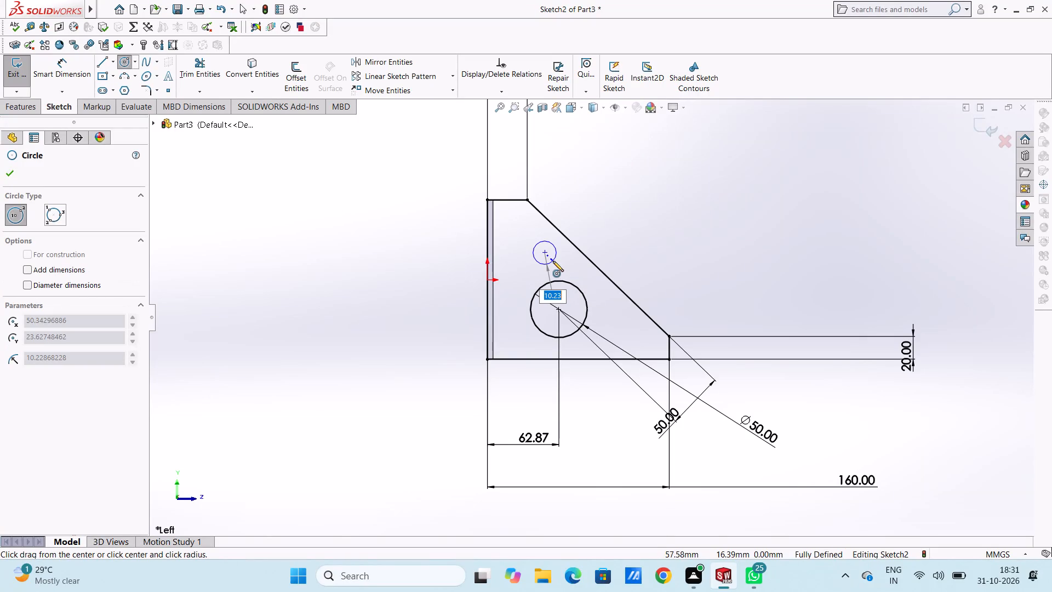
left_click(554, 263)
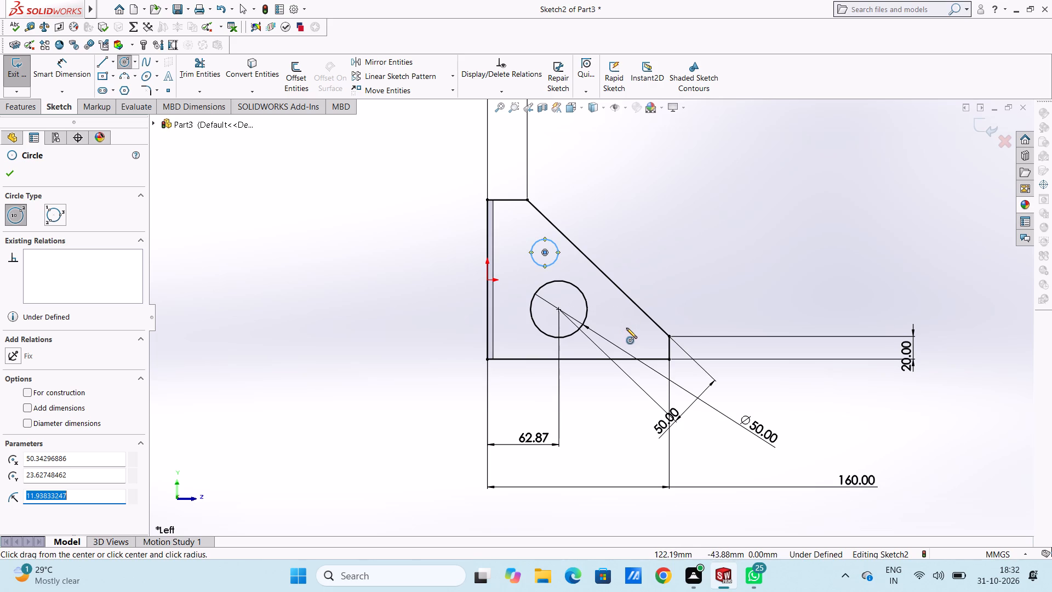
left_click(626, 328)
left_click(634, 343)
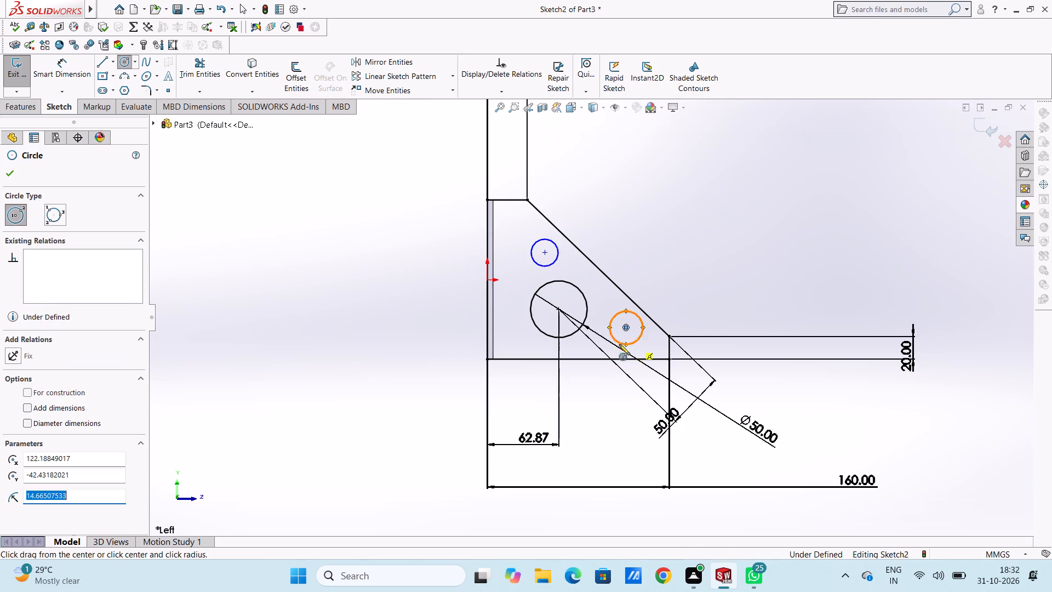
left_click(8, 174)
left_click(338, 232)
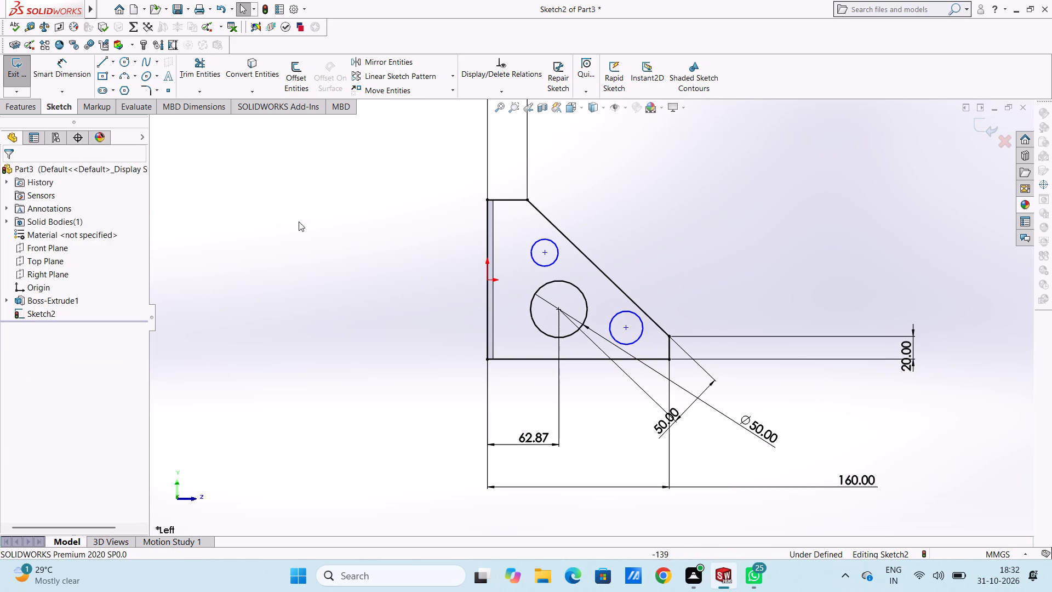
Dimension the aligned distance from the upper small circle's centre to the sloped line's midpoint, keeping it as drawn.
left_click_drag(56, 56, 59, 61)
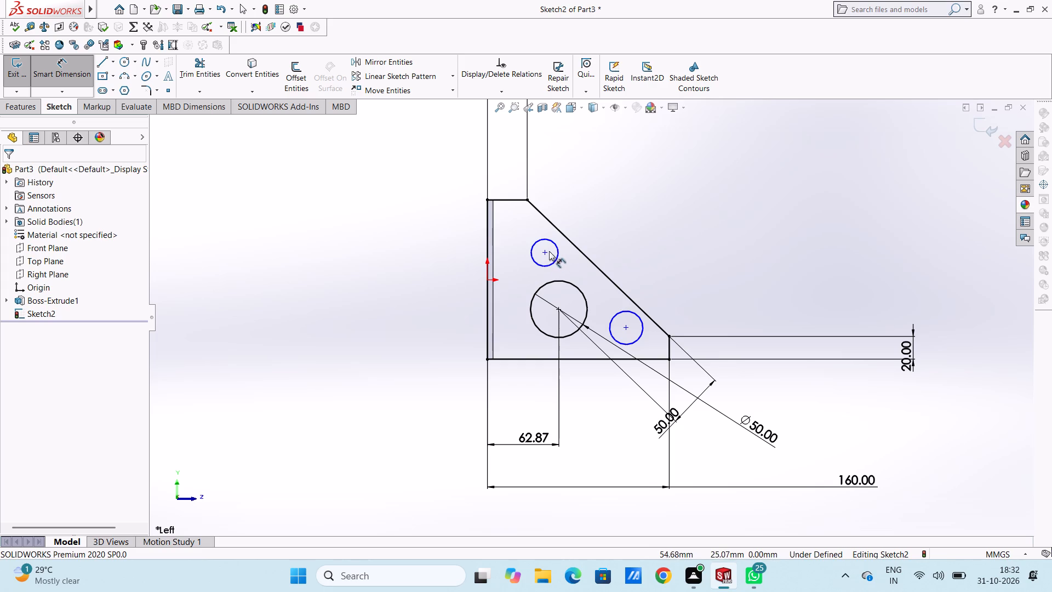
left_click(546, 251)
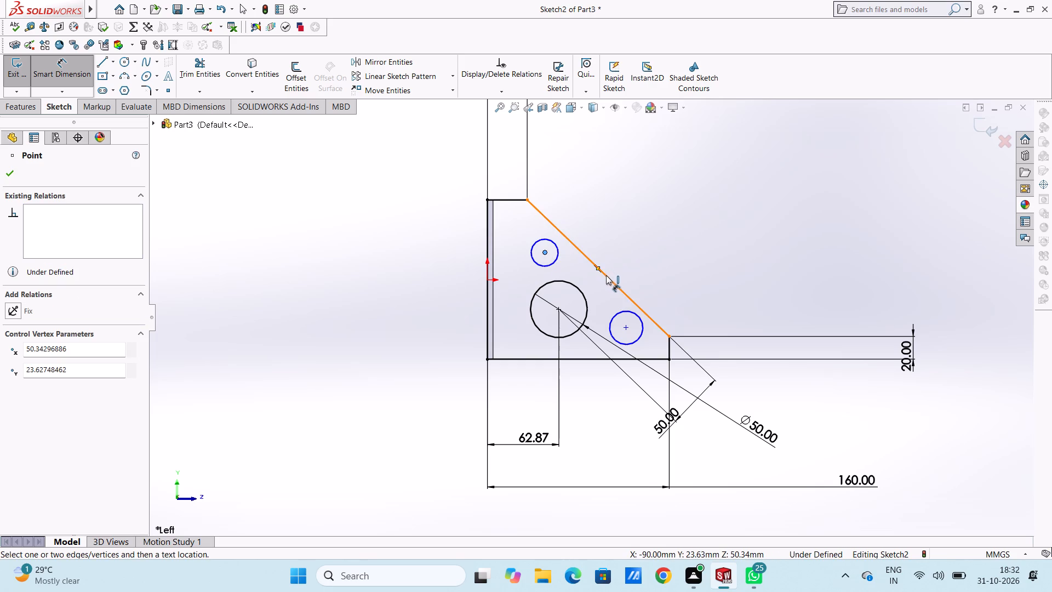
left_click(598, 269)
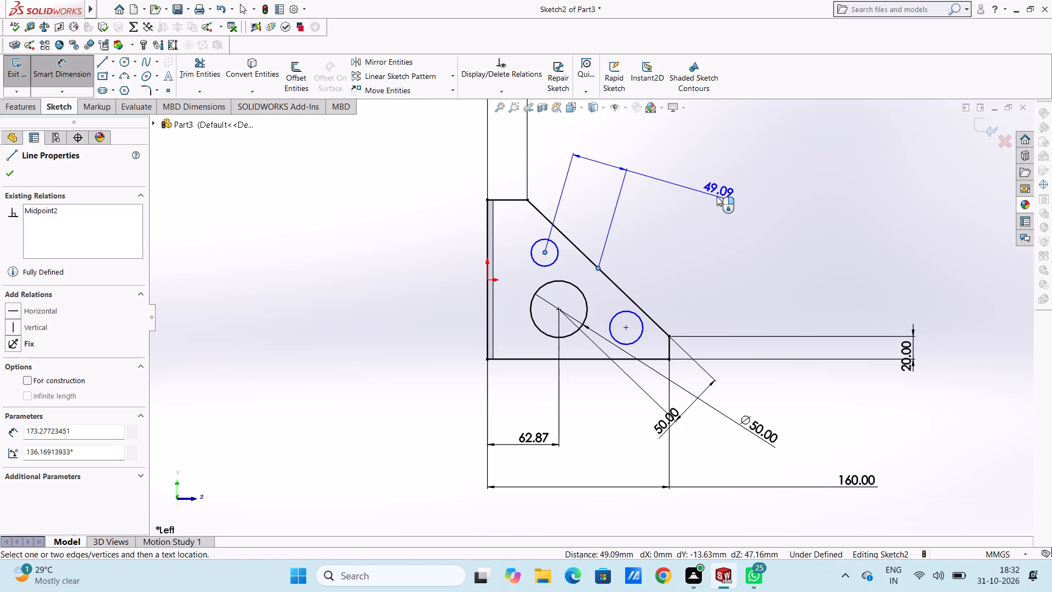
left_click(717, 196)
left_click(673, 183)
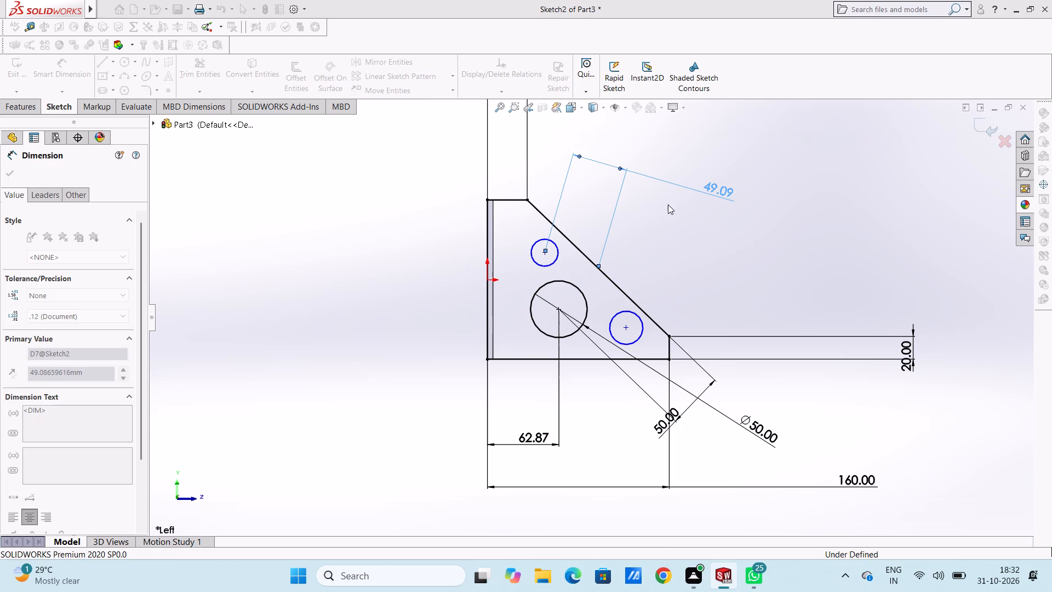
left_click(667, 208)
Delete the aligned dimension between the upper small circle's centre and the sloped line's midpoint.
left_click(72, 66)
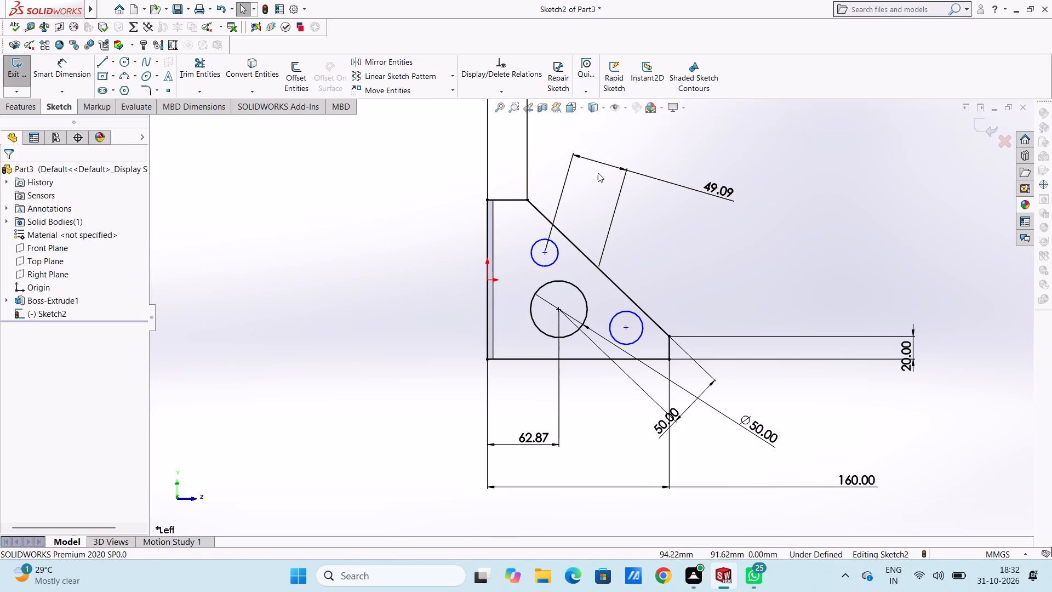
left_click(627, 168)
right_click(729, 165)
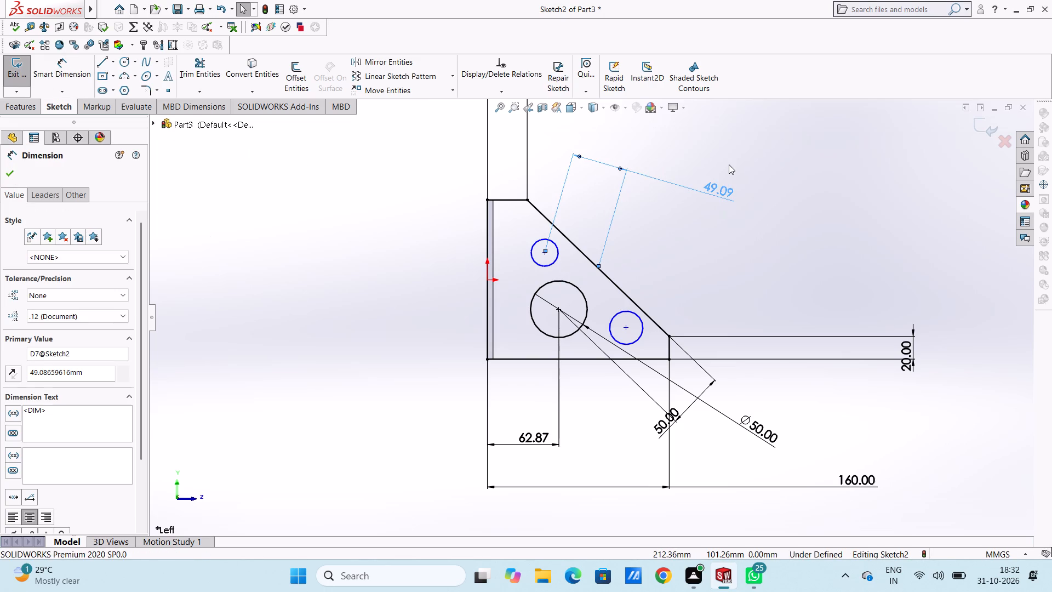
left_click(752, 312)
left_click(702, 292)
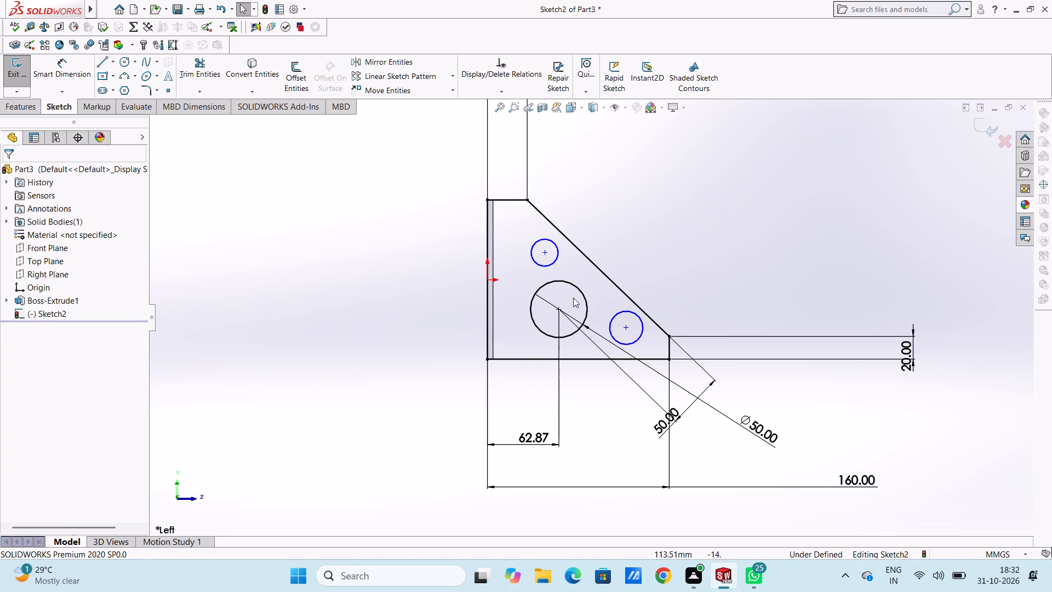
Draw a 50 mm line along the sloped edge from its midpoint towards its upper end.
left_click(99, 61)
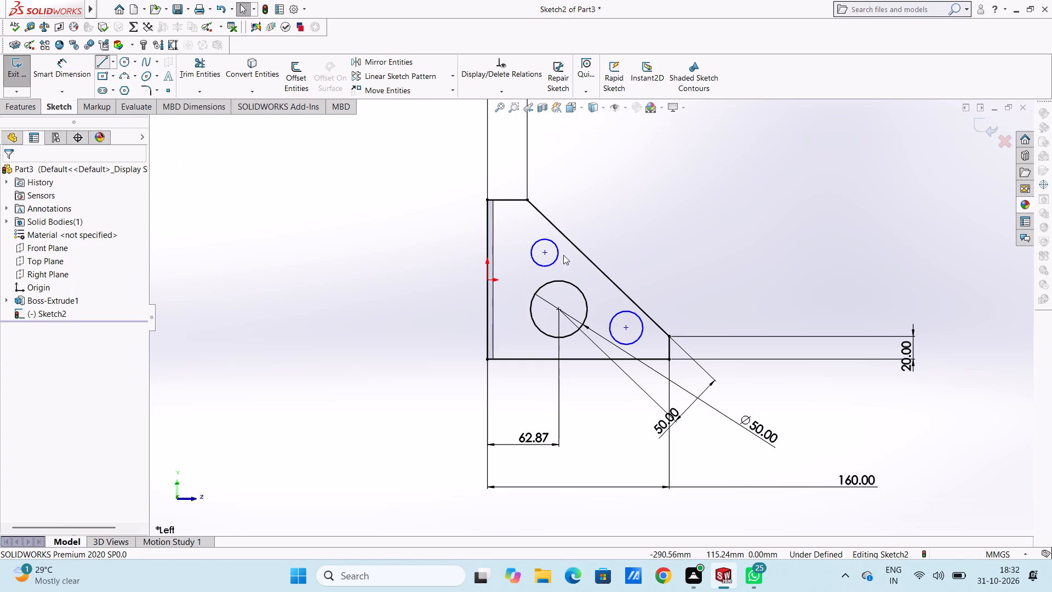
left_click(600, 268)
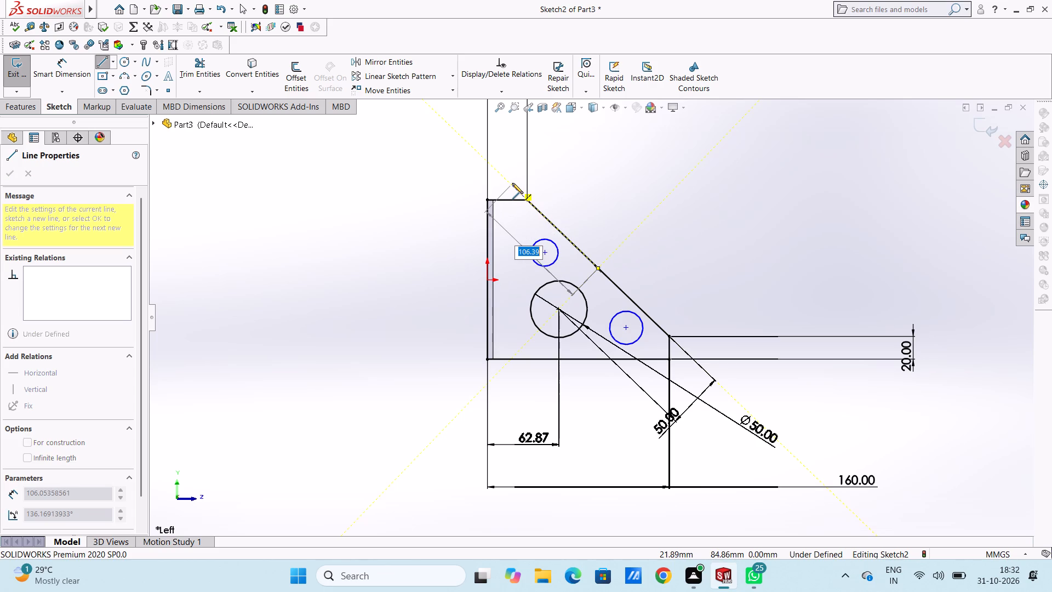
type("50")
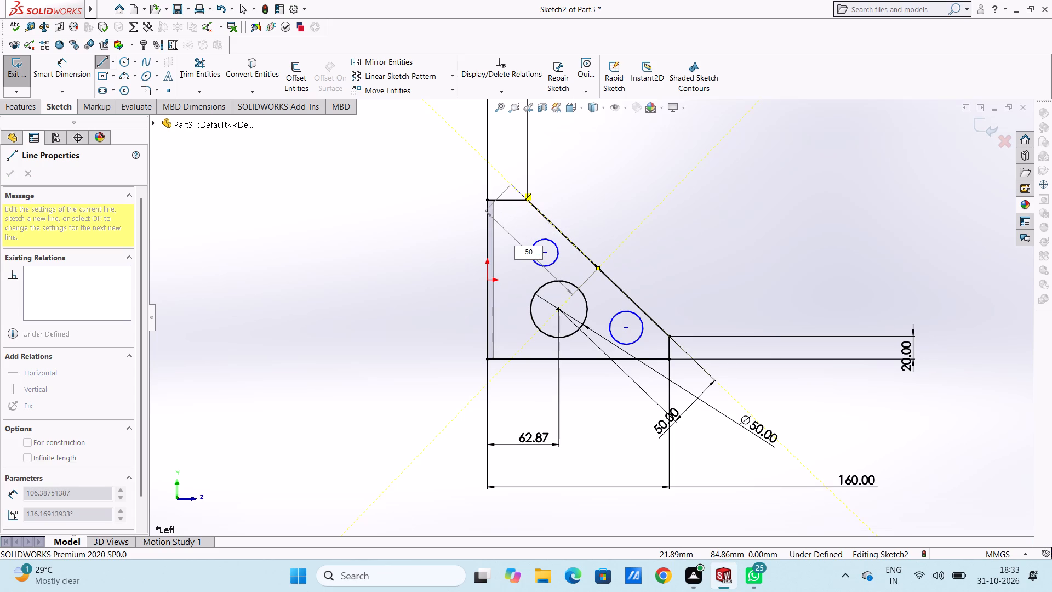
key("Return")
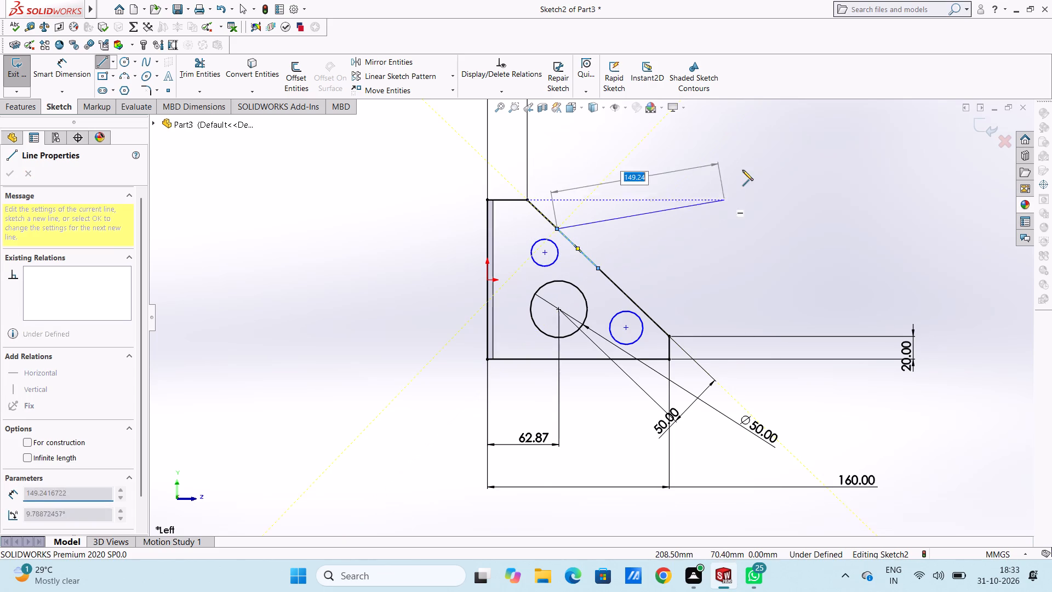
right_click(743, 168)
left_click(752, 172)
left_click(699, 184)
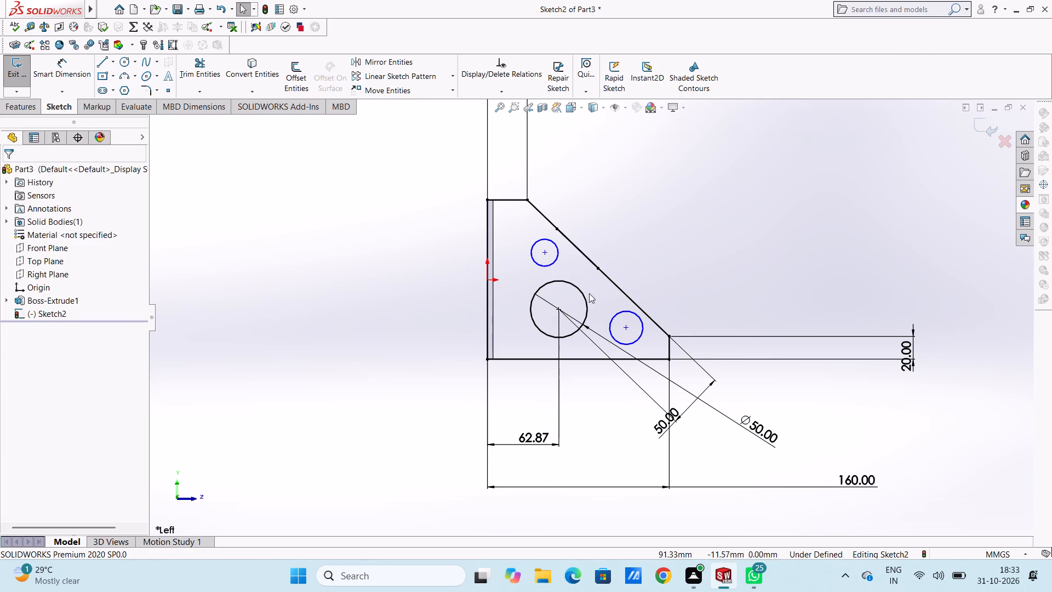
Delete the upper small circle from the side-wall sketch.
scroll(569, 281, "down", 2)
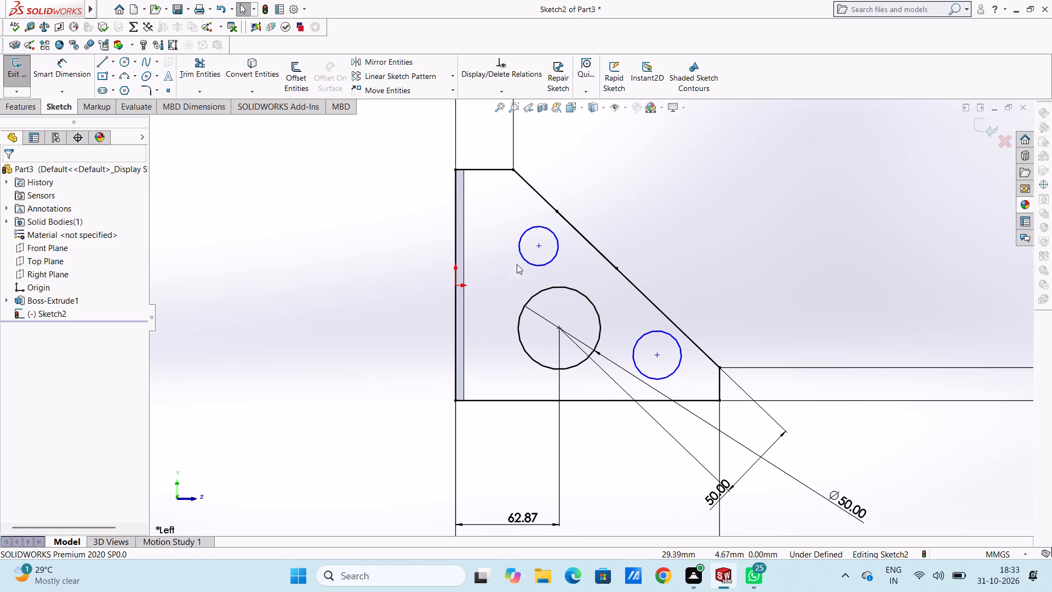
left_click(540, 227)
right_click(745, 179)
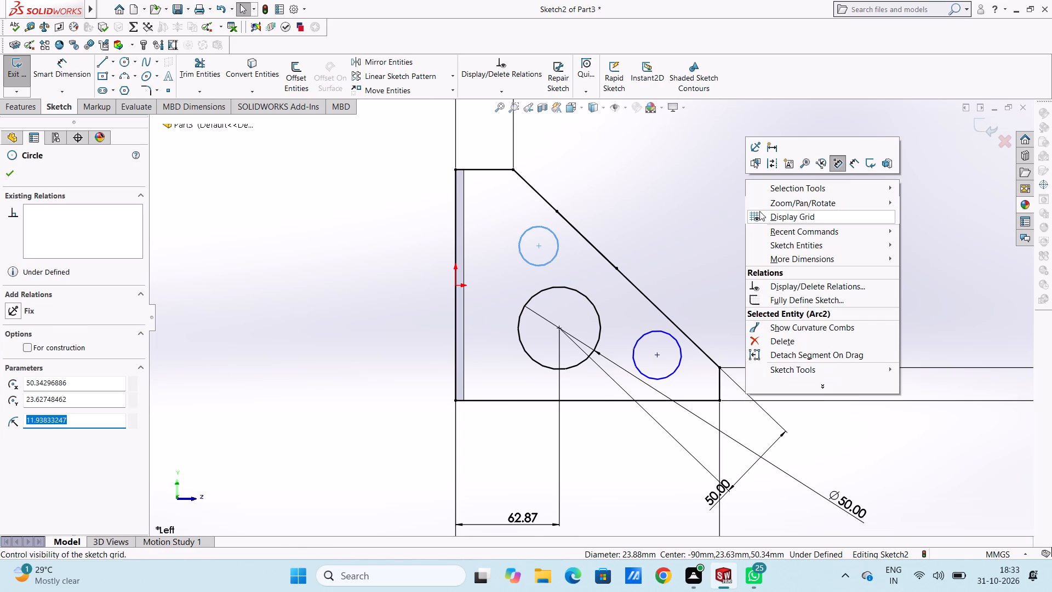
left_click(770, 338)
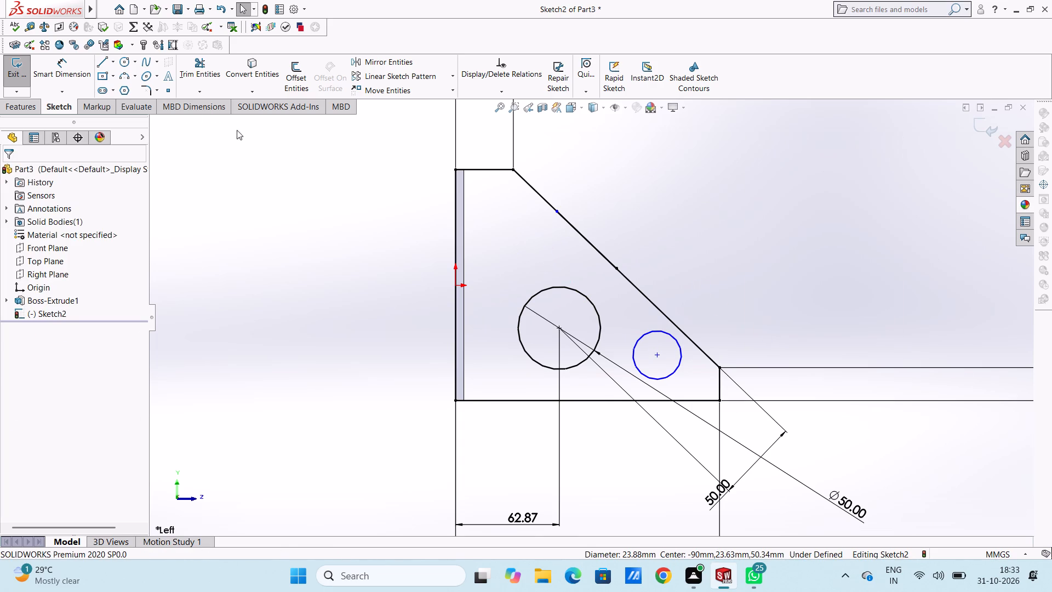
Draw a 50 mm line along the sloped edge from its midpoint towards its lower end.
left_click(107, 62)
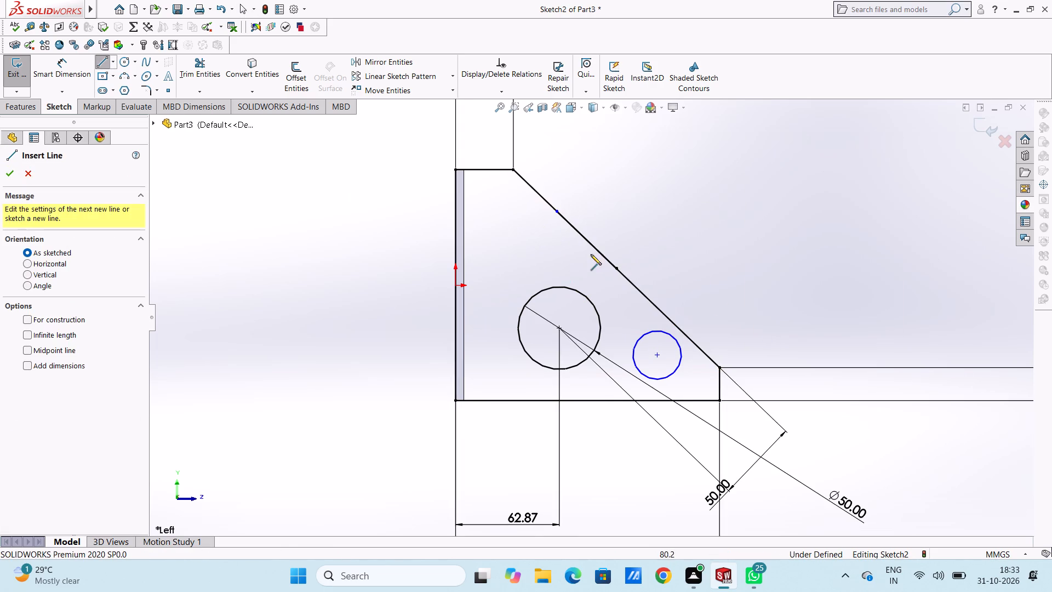
left_click(615, 269)
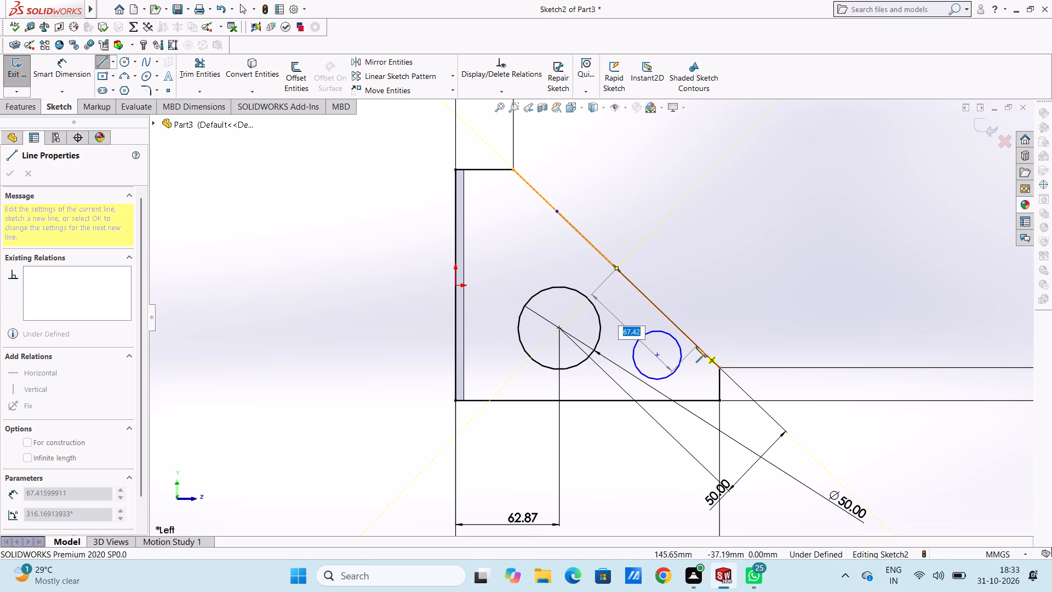
type("50")
key("Return")
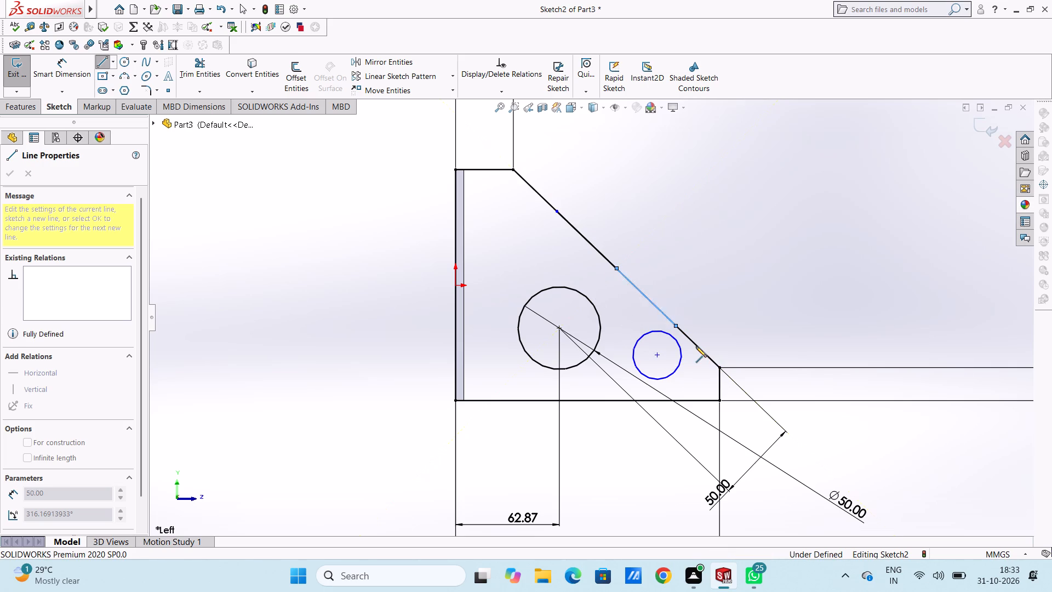
right_click(748, 199)
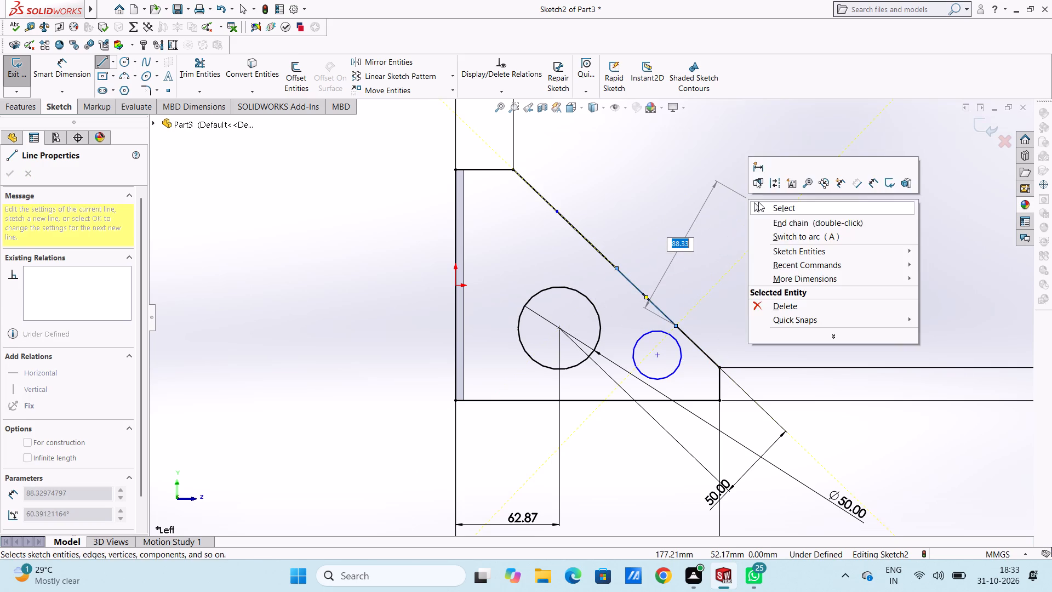
left_click(759, 202)
left_click(728, 208)
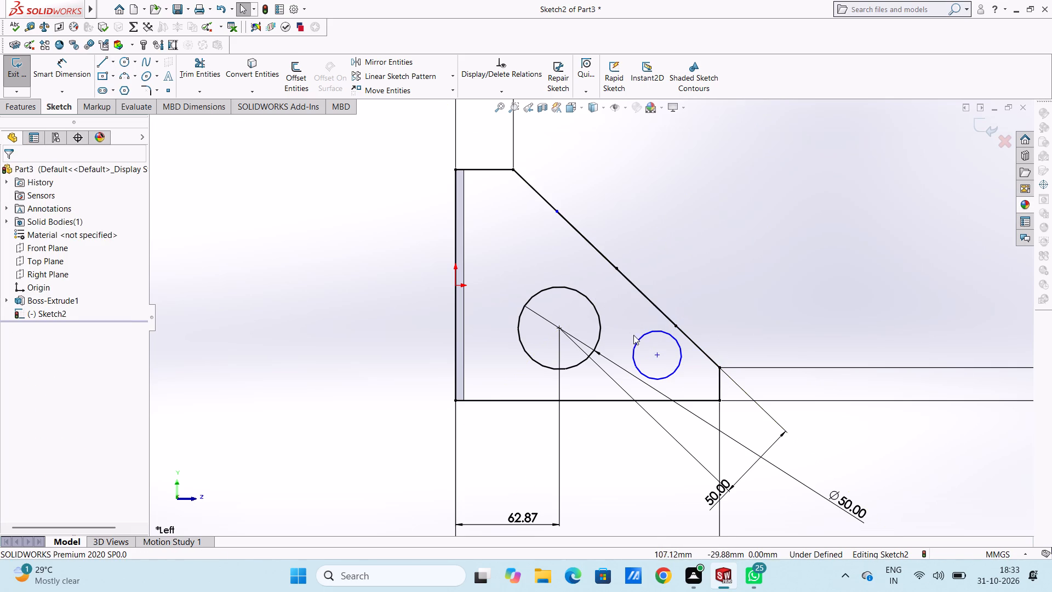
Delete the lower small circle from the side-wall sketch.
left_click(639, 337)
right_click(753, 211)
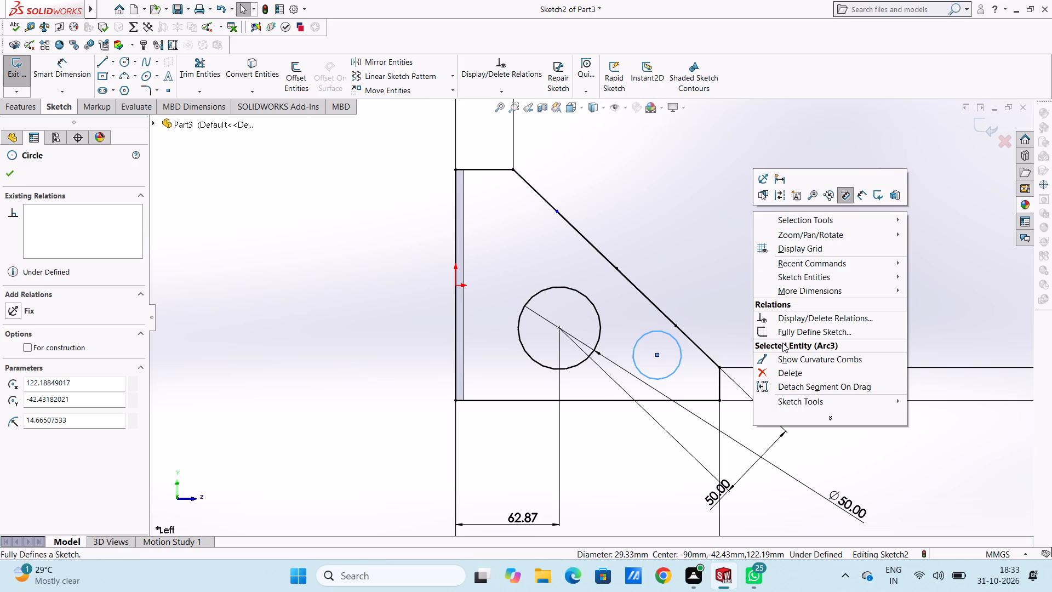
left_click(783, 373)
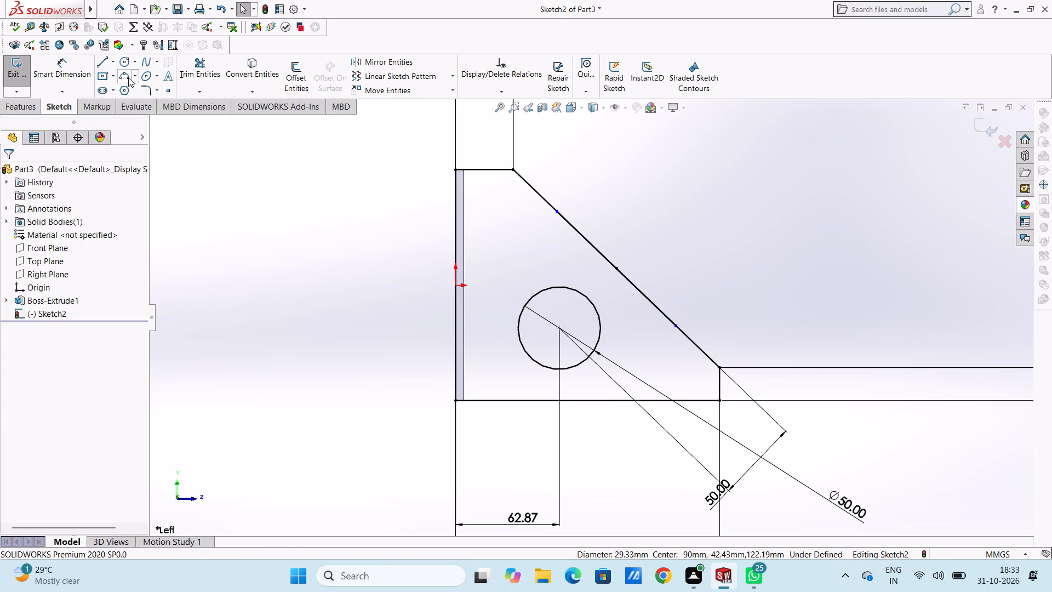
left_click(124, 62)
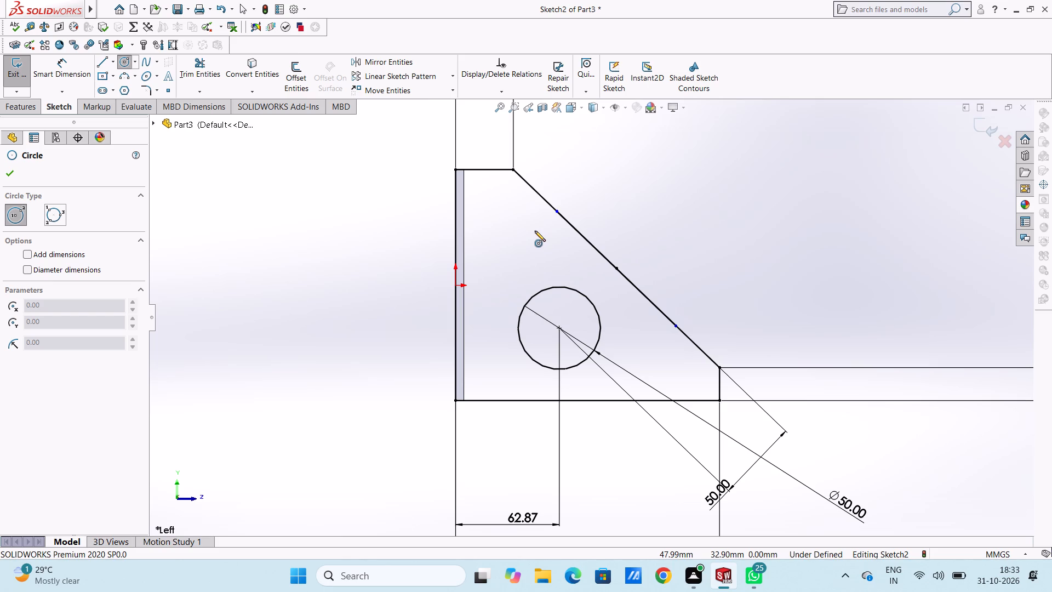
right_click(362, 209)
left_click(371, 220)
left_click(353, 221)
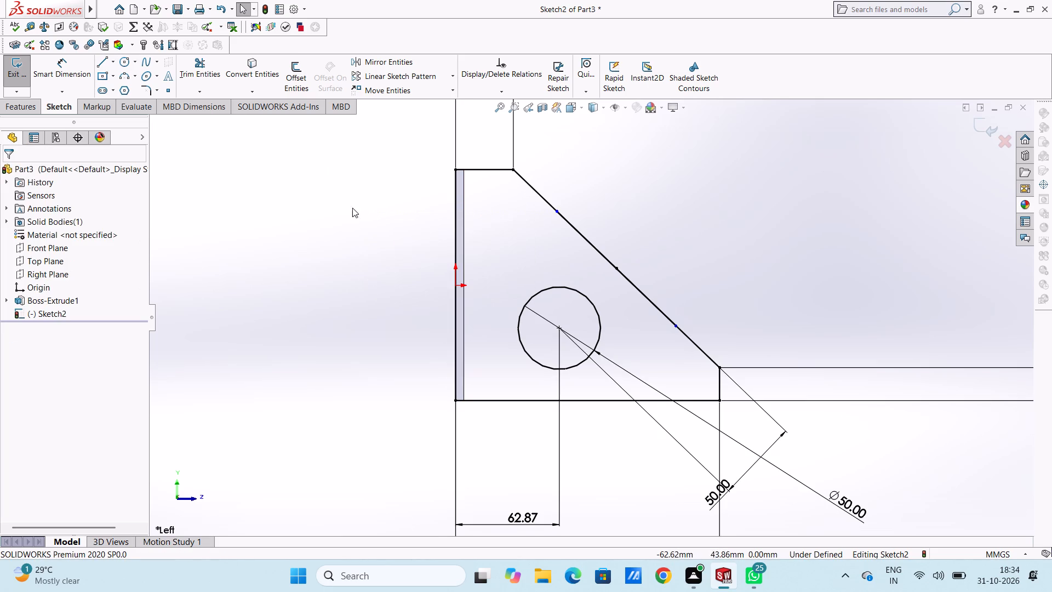
Offset the sloped line 20 mm towards the inside of the side-wall profile, with the offset dimension added.
left_click(287, 75)
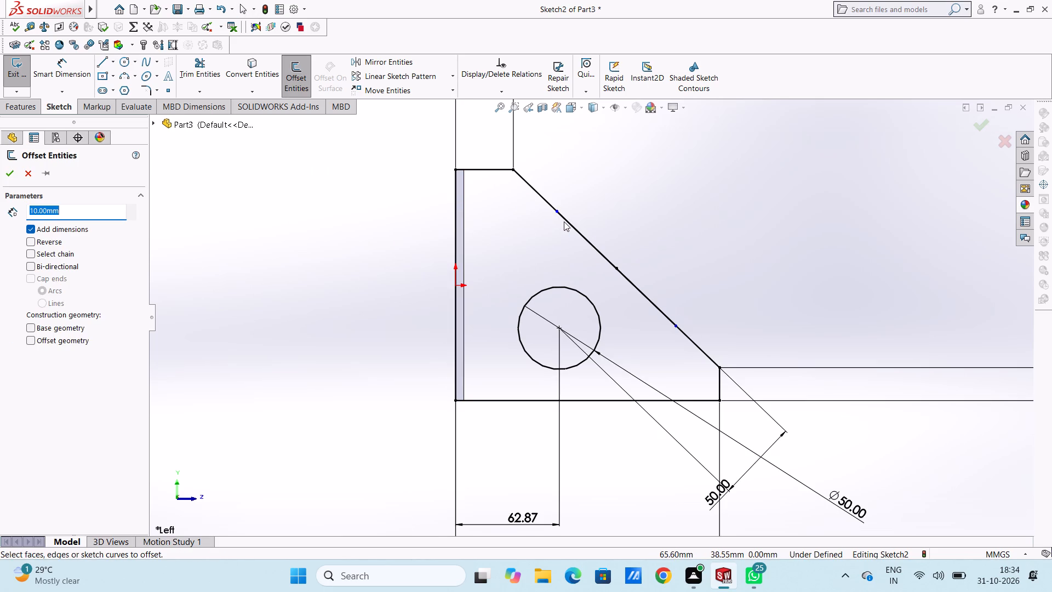
left_click(564, 218)
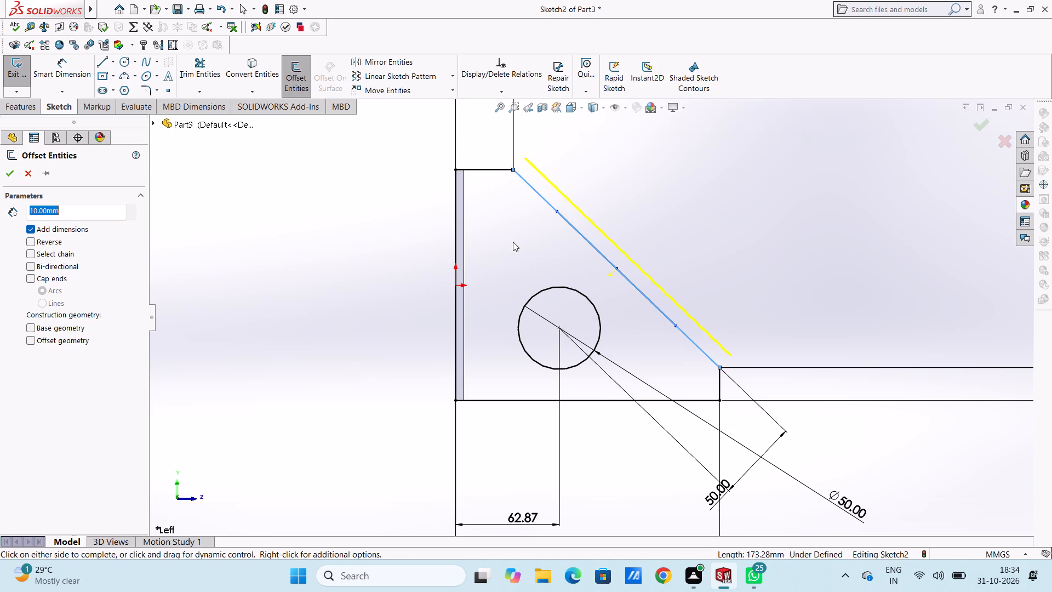
type("20")
key("Return")
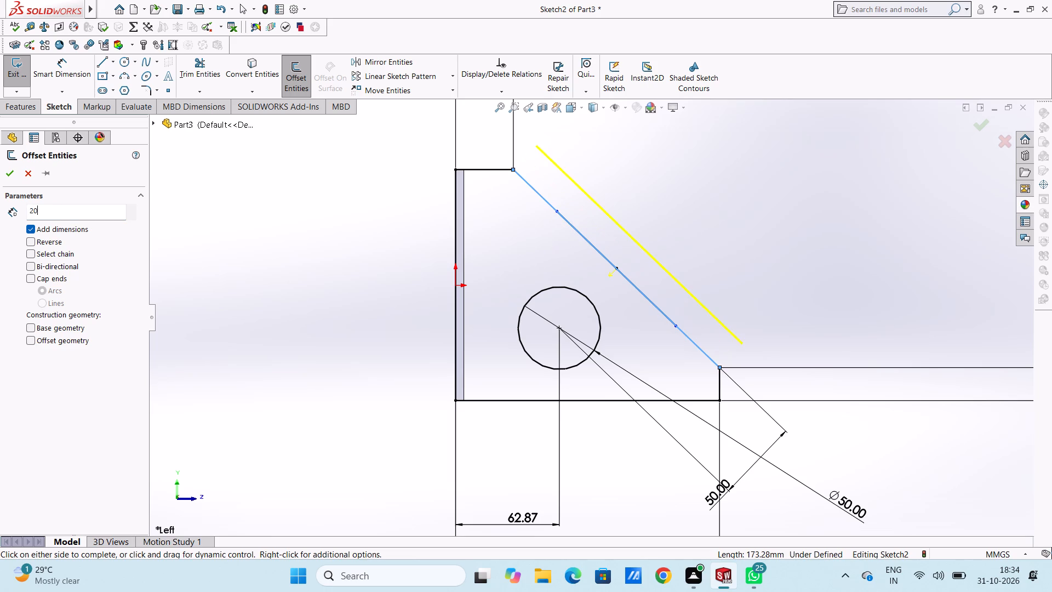
left_click(35, 237)
left_click(9, 173)
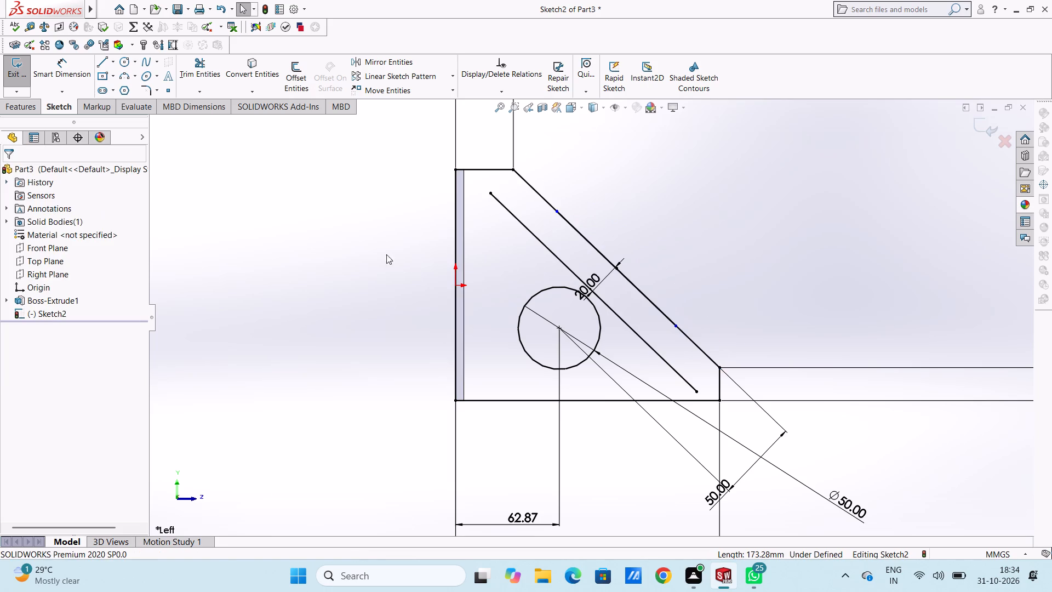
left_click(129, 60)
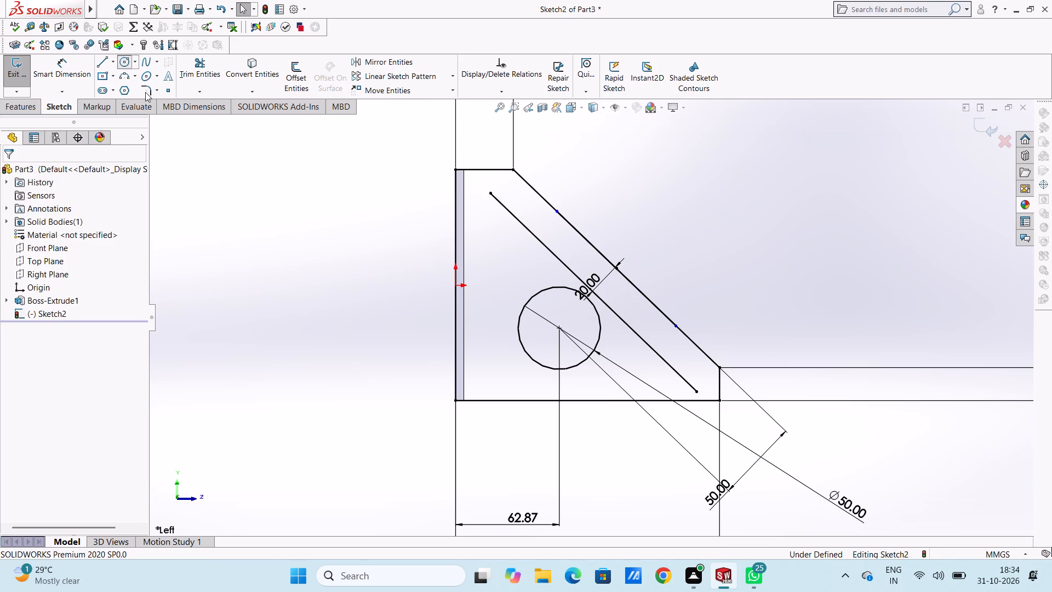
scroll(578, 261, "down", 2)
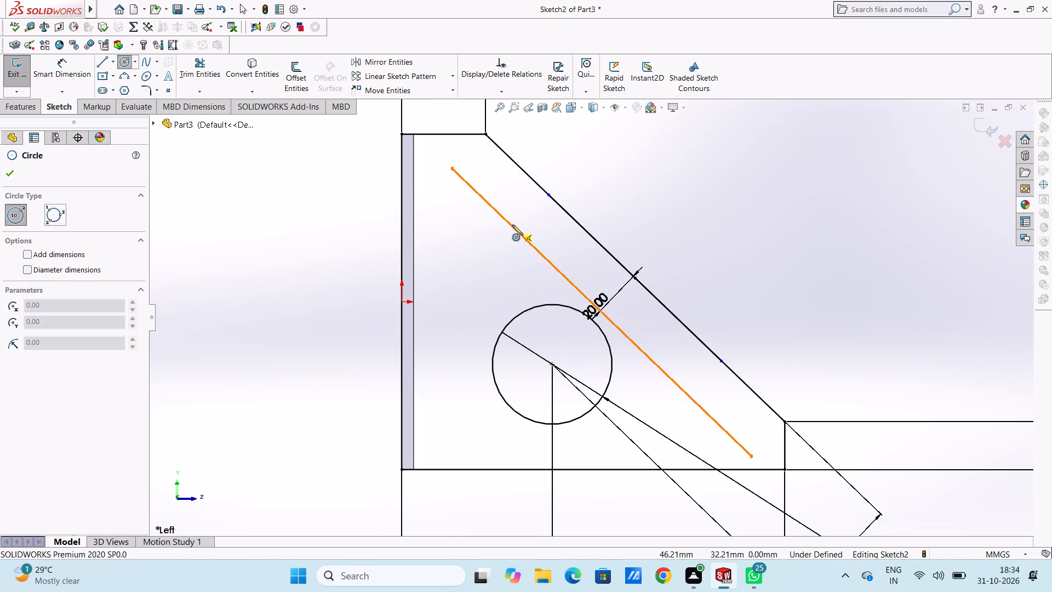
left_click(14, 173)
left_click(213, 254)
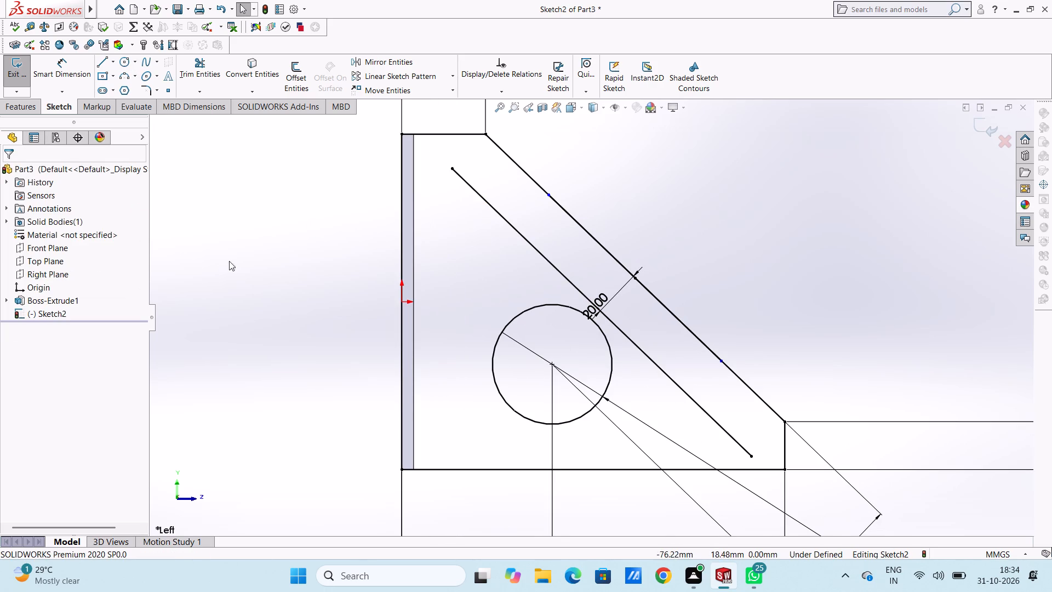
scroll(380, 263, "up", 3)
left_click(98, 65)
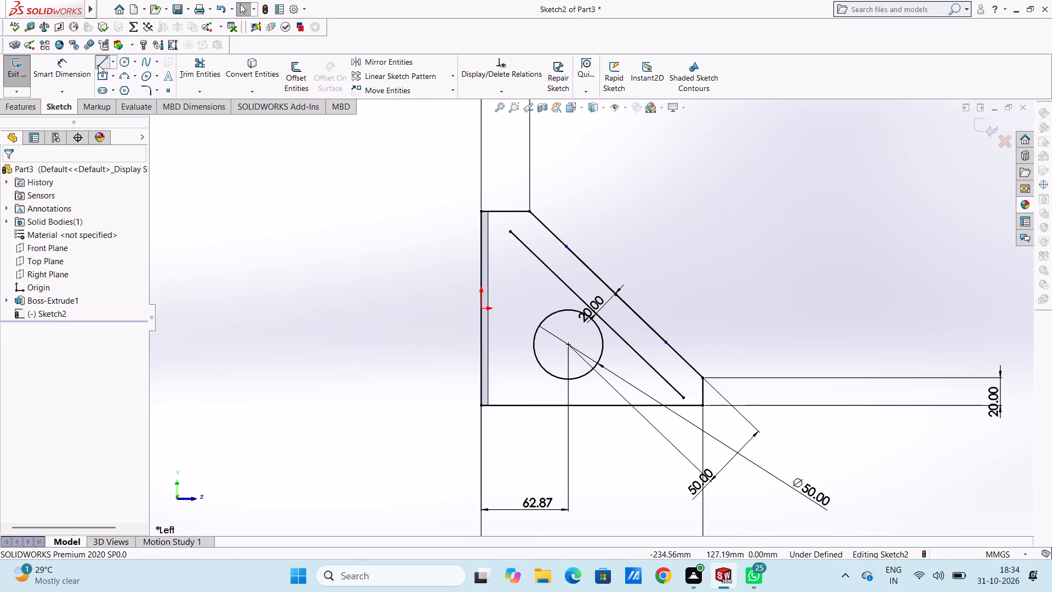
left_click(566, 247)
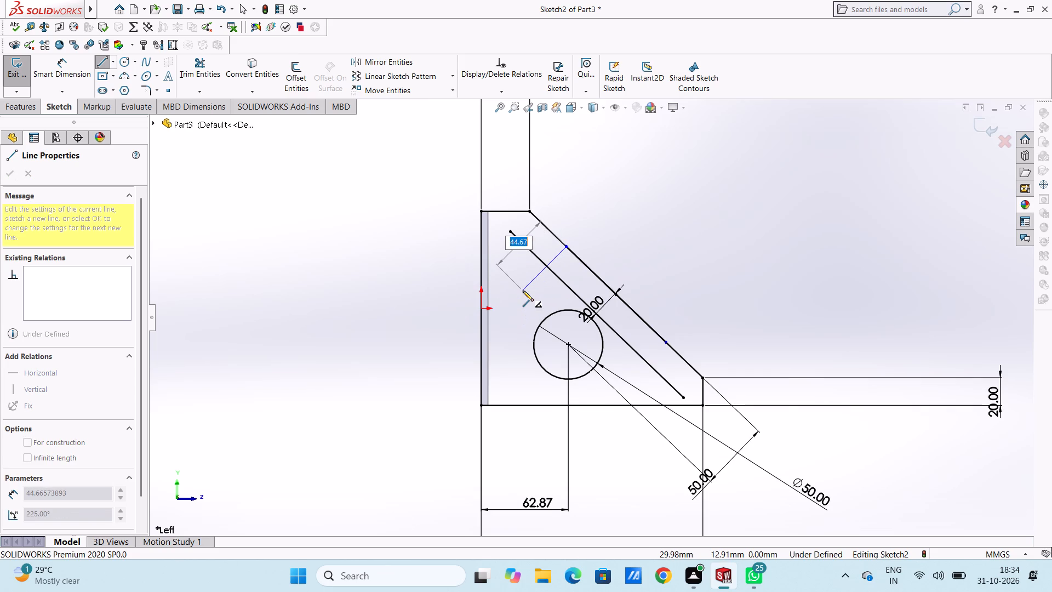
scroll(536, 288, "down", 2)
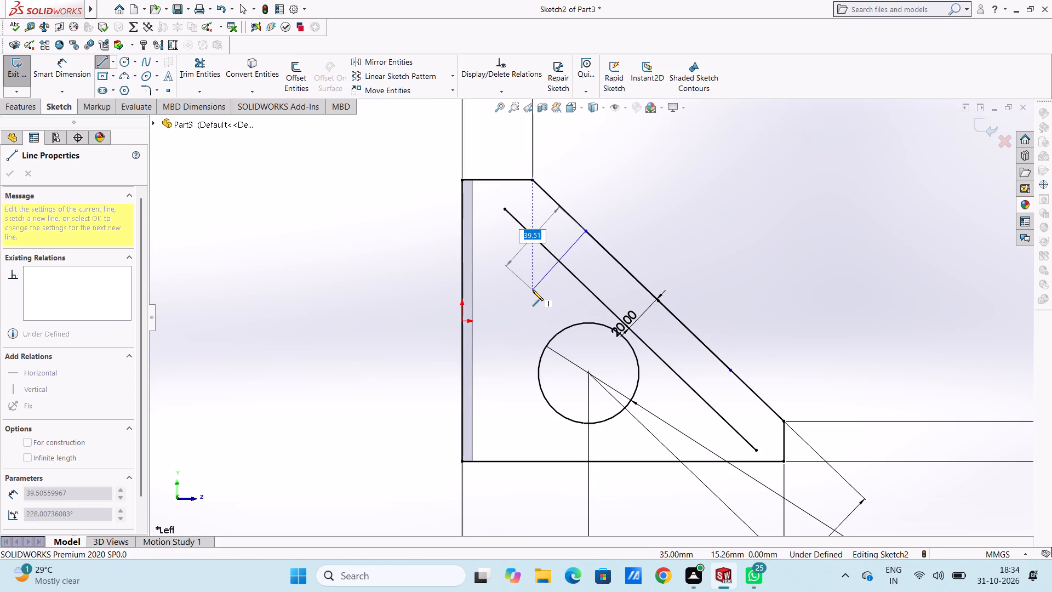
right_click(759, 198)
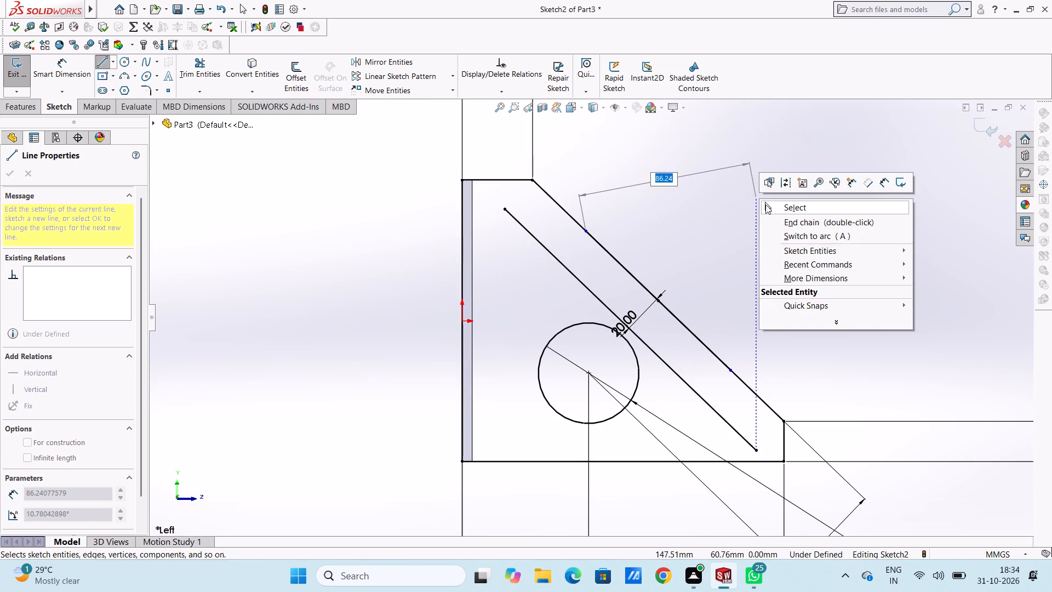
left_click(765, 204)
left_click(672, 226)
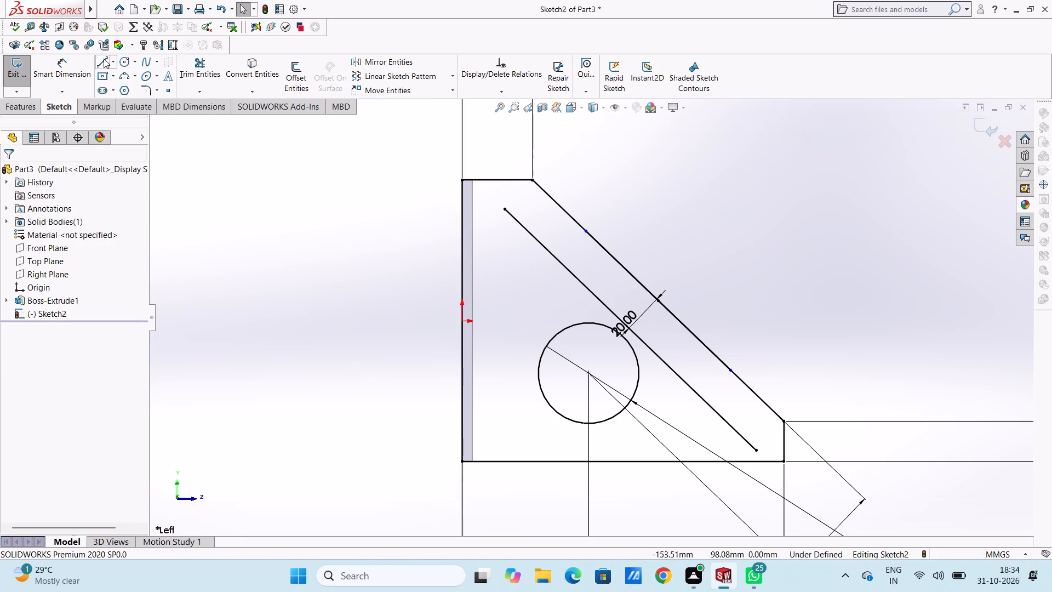
Draw a 50 mm line along the offset line from its midpoint towards its upper end, continued by a 100 mm line back towards its lower end.
left_click(105, 62)
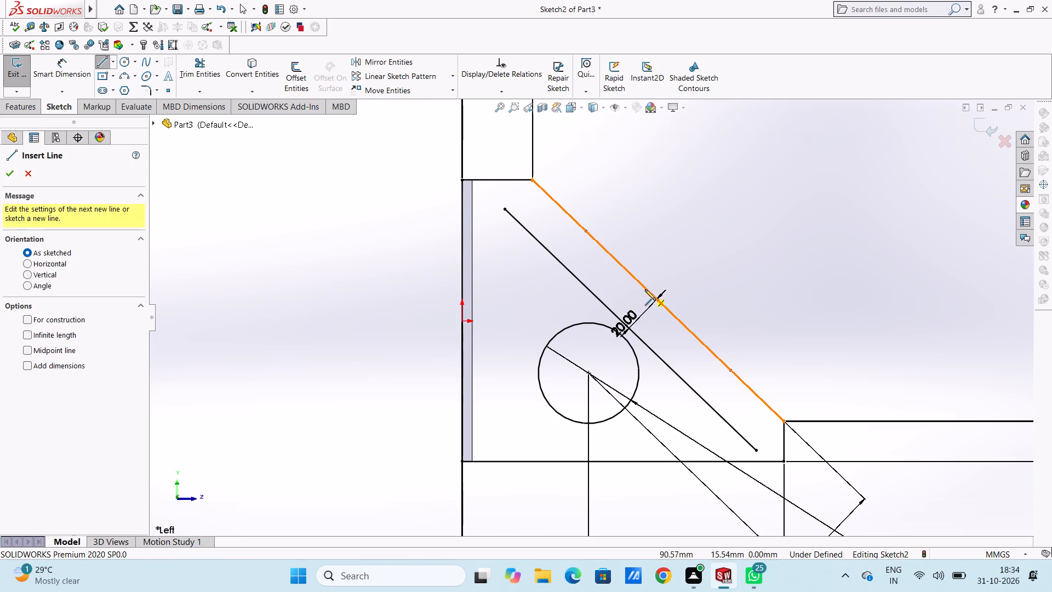
left_click(631, 329)
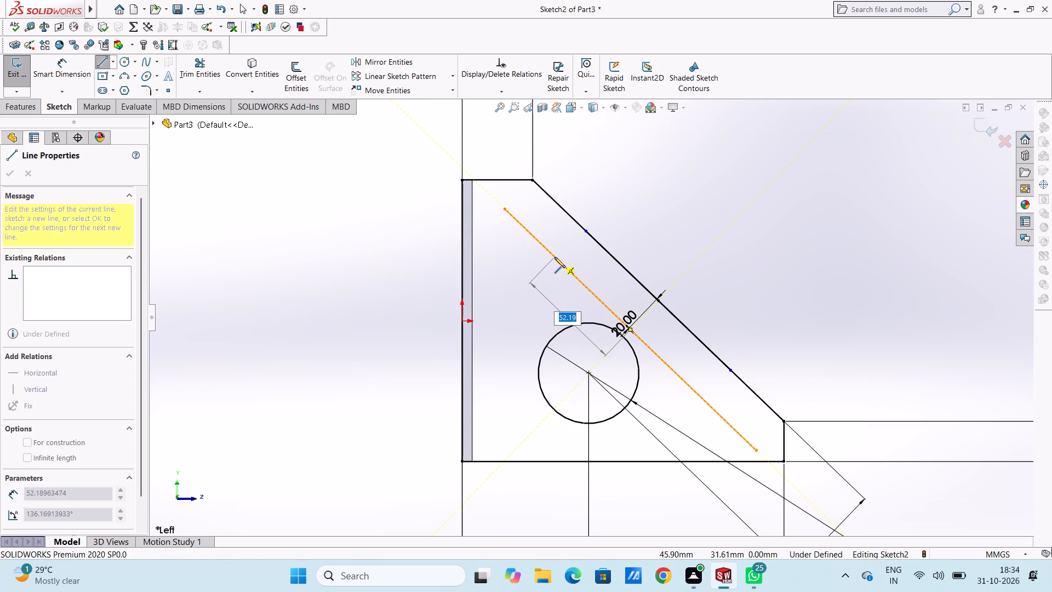
type("50")
key("Return")
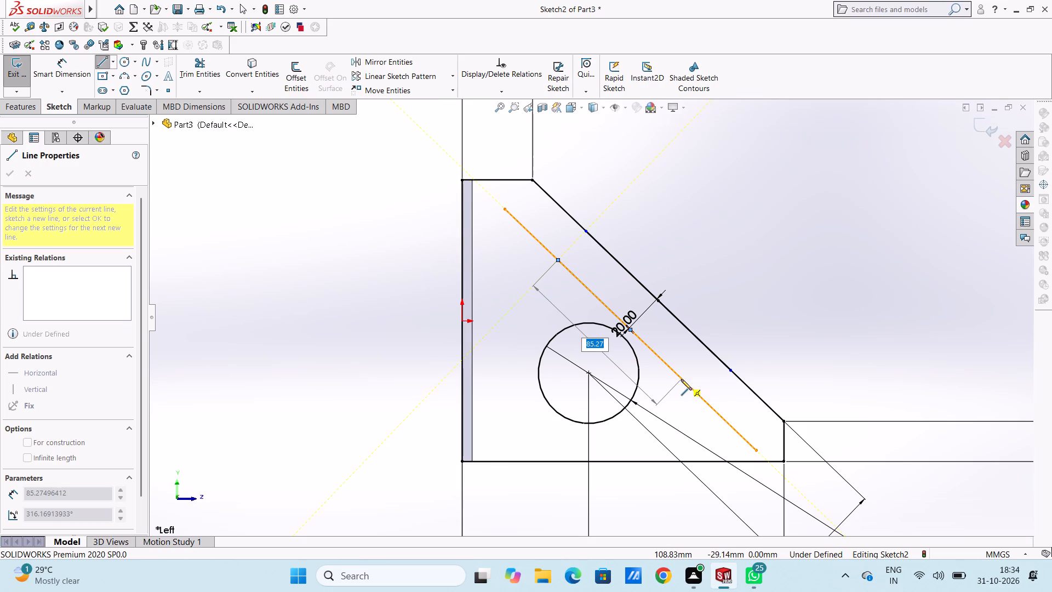
type("100")
key("Return")
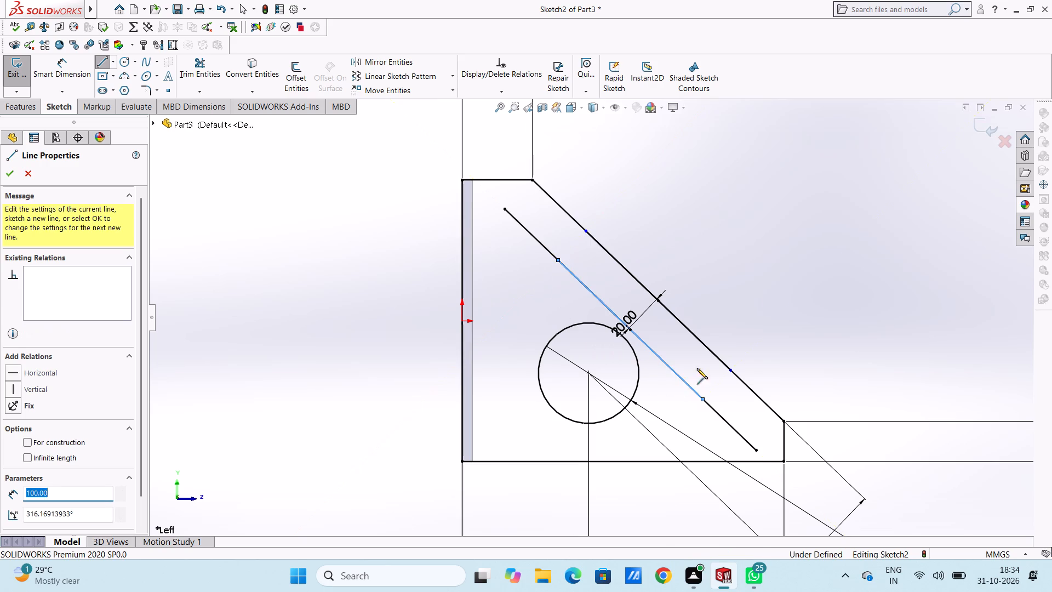
right_click(846, 202)
left_click(851, 206)
left_click(825, 215)
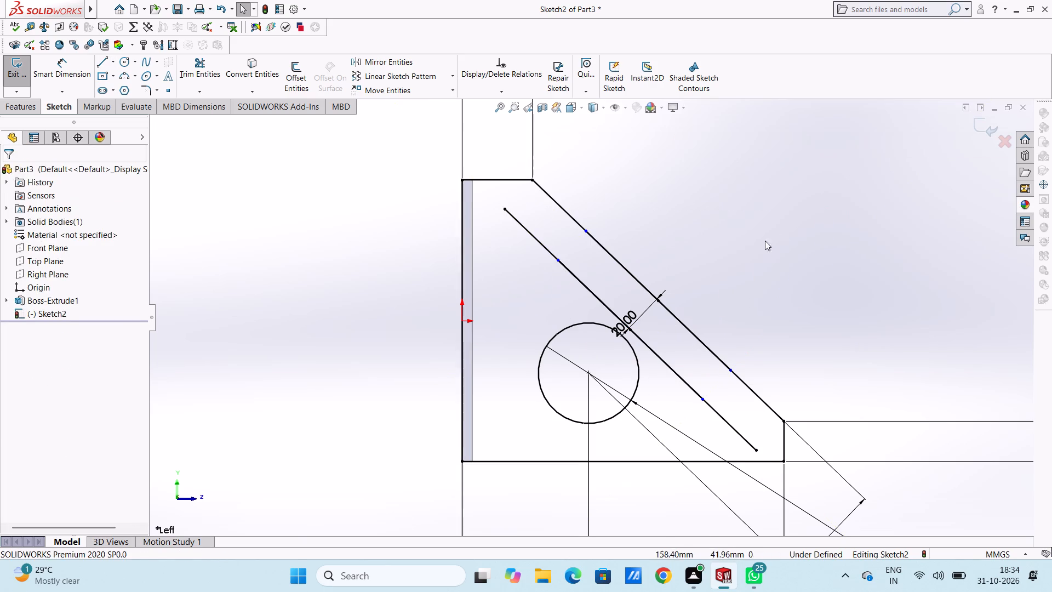
Sketch two circles centred on the ends of the 100 mm line, the upper about 9.9 mm and the lower about 10.9 mm in radius.
left_click(124, 62)
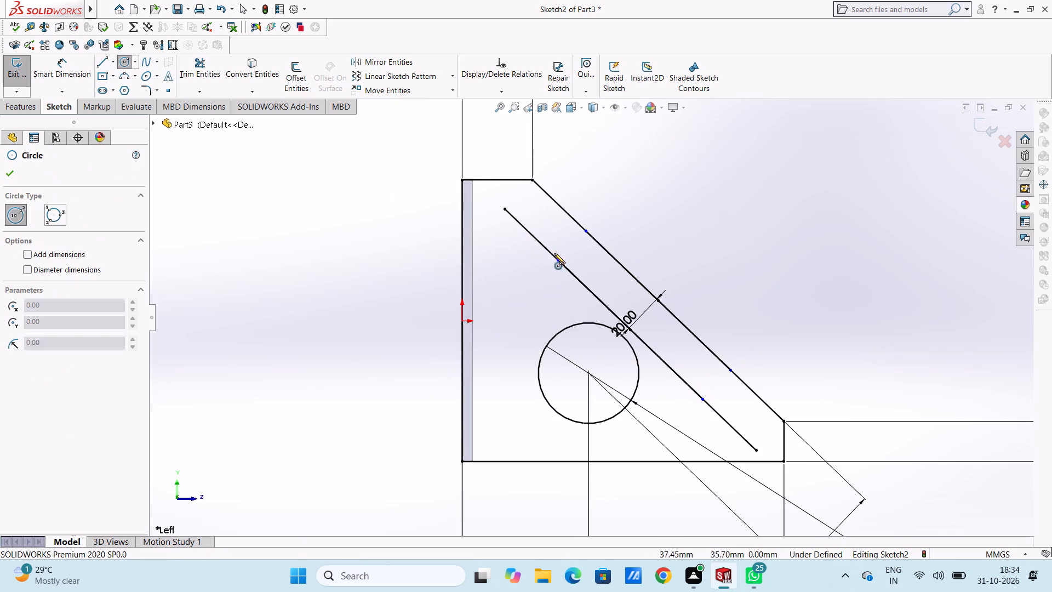
left_click(557, 258)
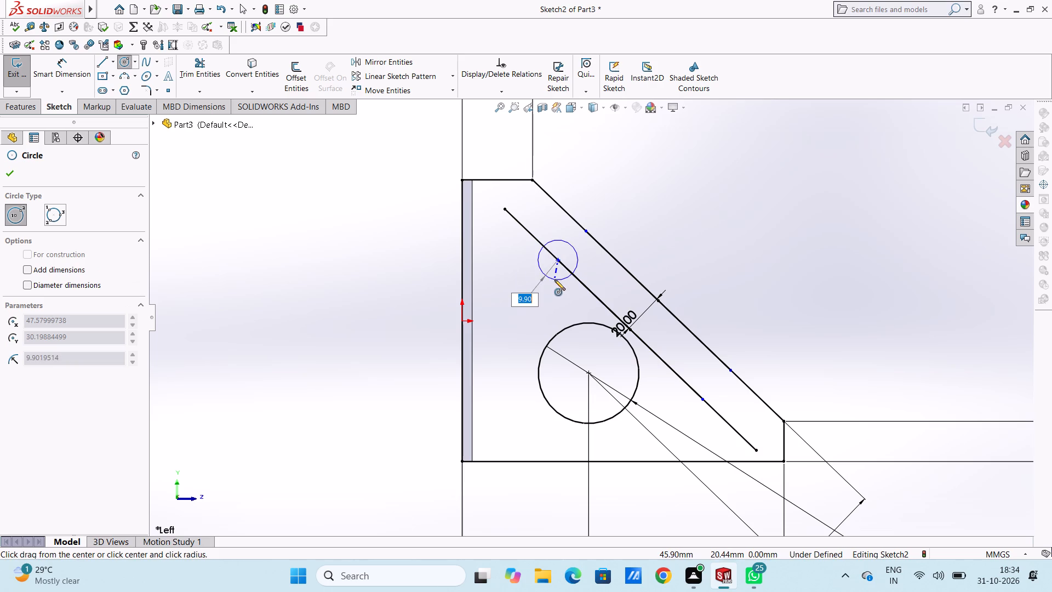
left_click(554, 280)
left_click(703, 400)
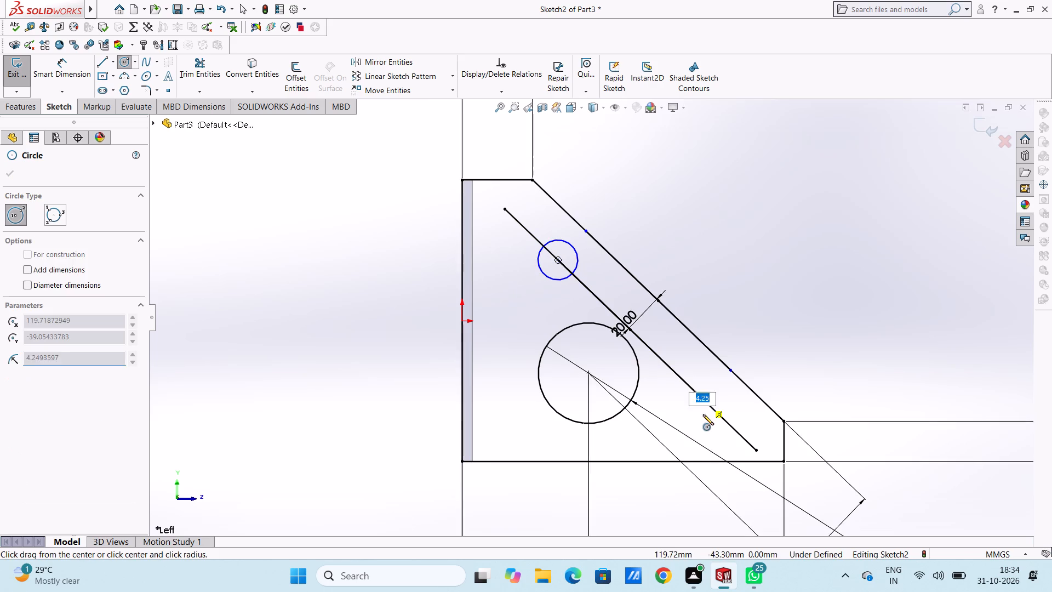
left_click(703, 420)
right_click(275, 191)
double_click(288, 203)
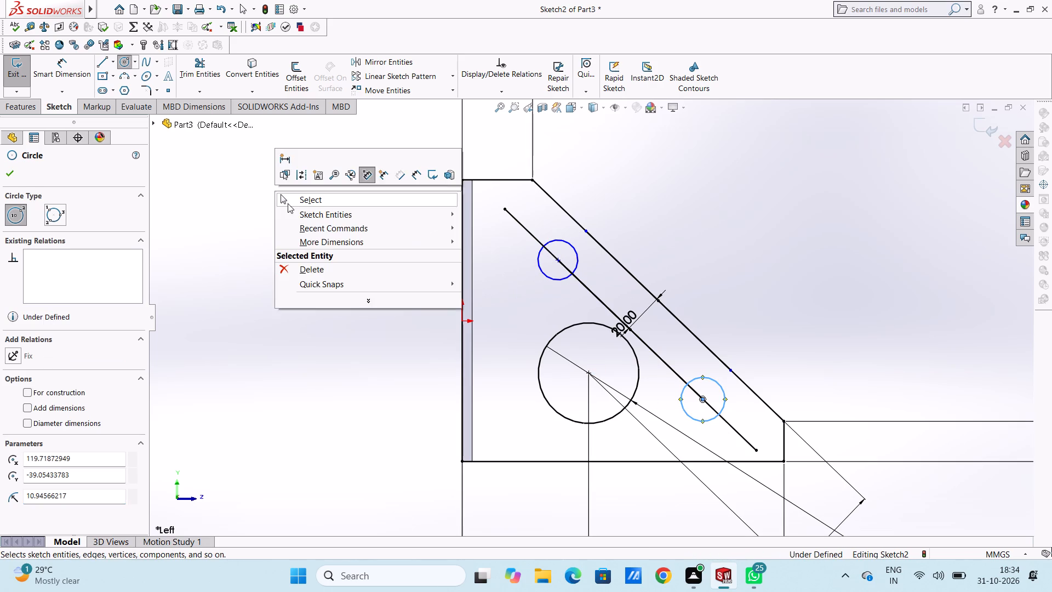
Dimension the upper small circle to a diameter of 20 mm.
left_click(61, 67)
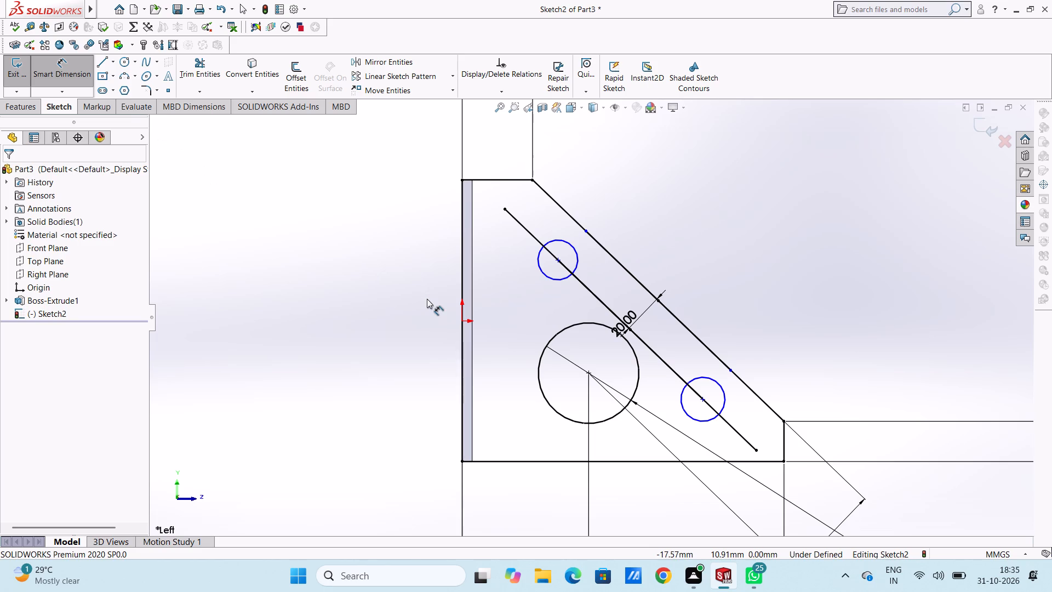
left_click(539, 270)
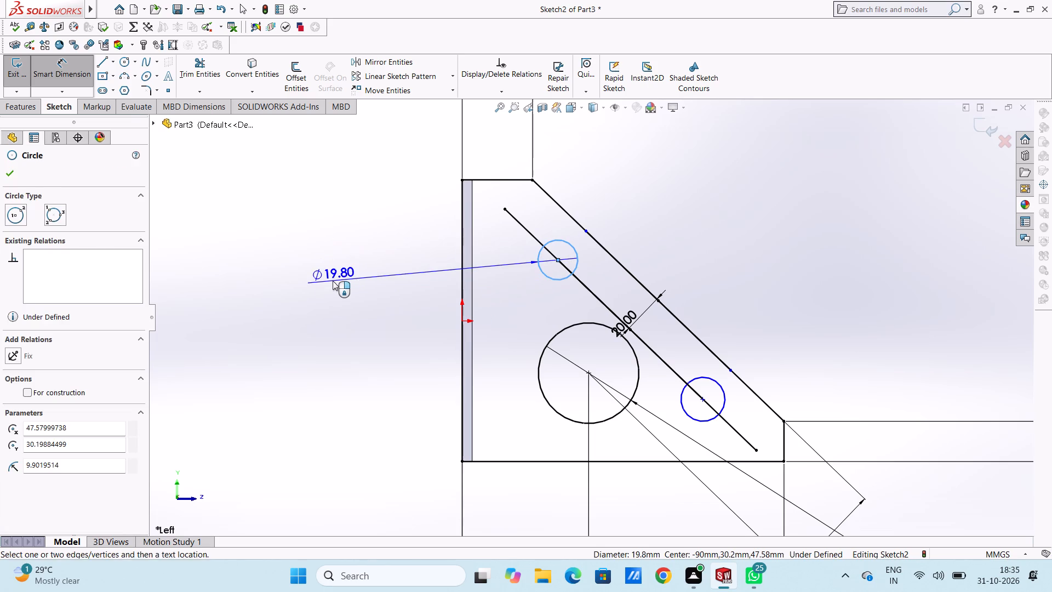
left_click(333, 281)
type("20")
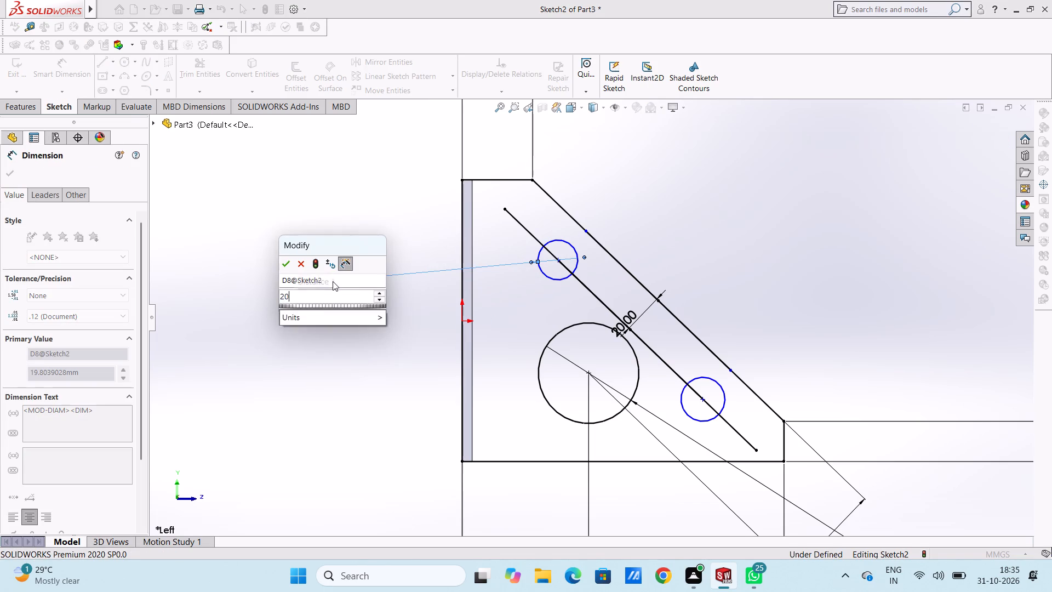
key("Return")
left_click(368, 224)
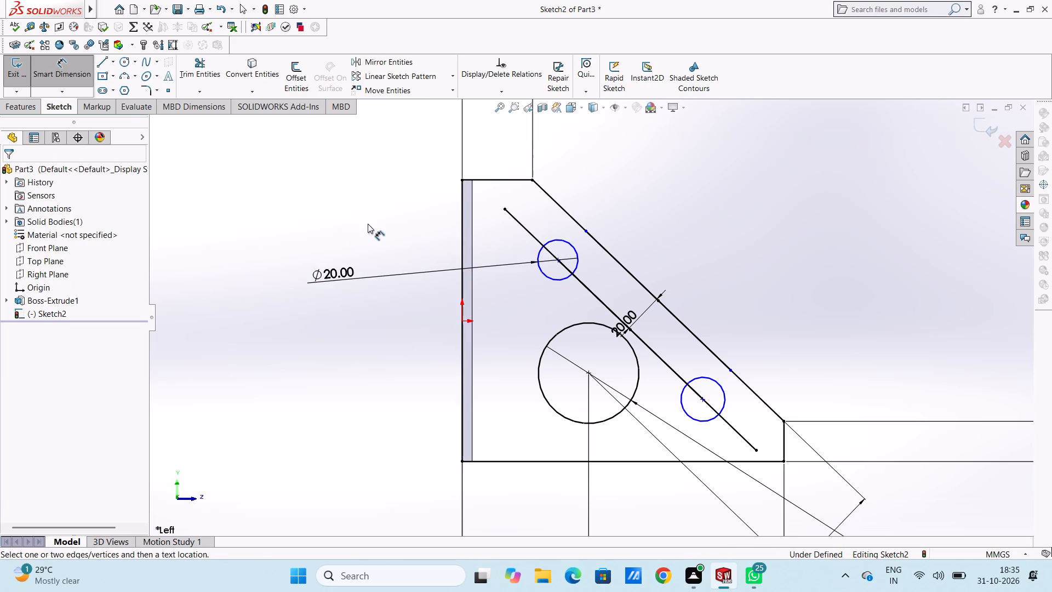
Dimension the lower small circle to a diameter of 20 mm.
scroll(445, 295, "up", 4)
scroll(560, 394, "down", 3)
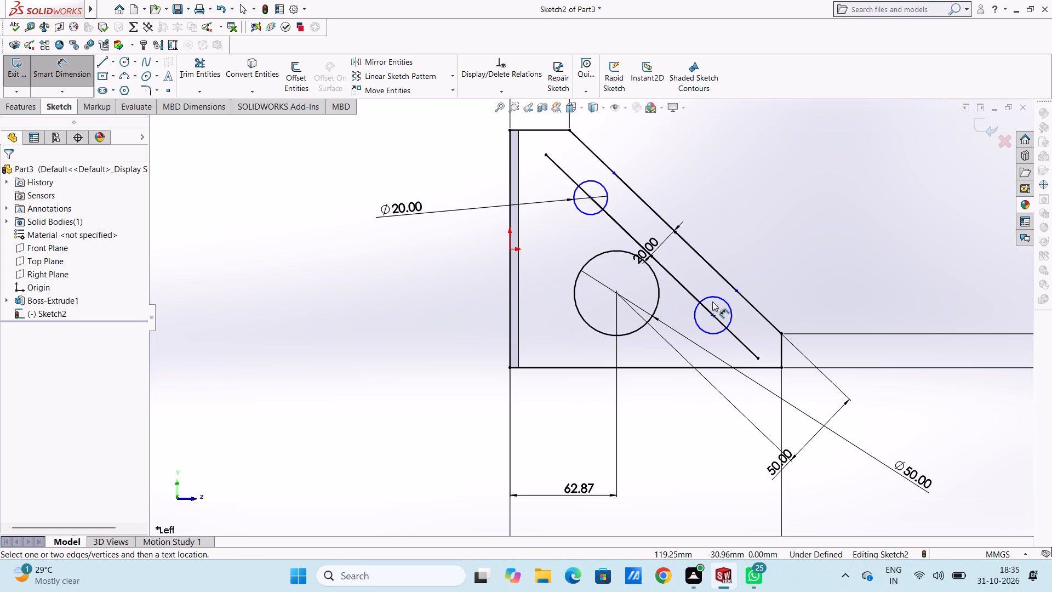
left_click(711, 300)
left_click(891, 272)
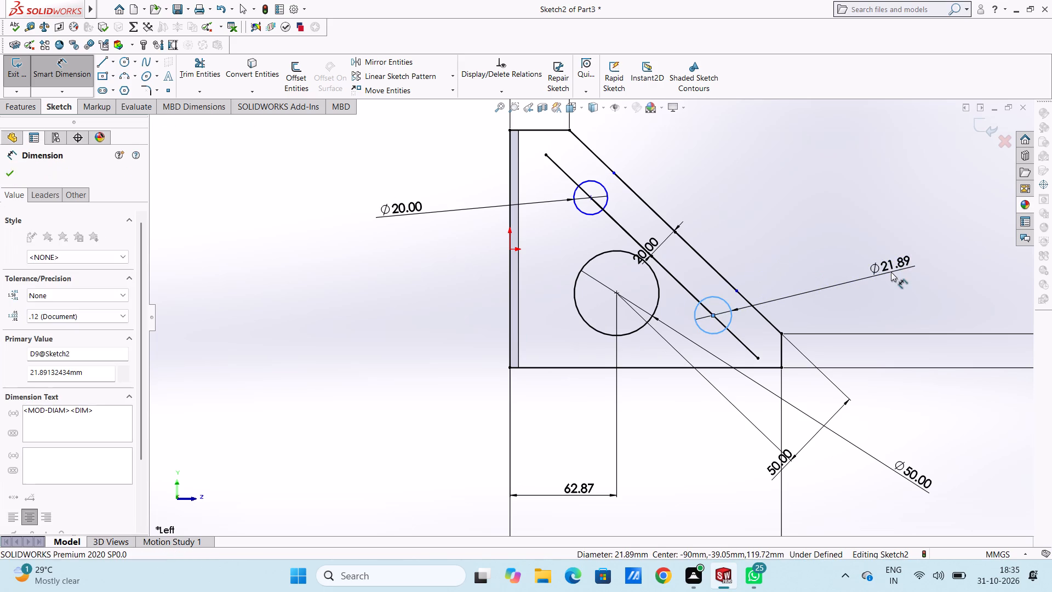
type("20")
key("Return")
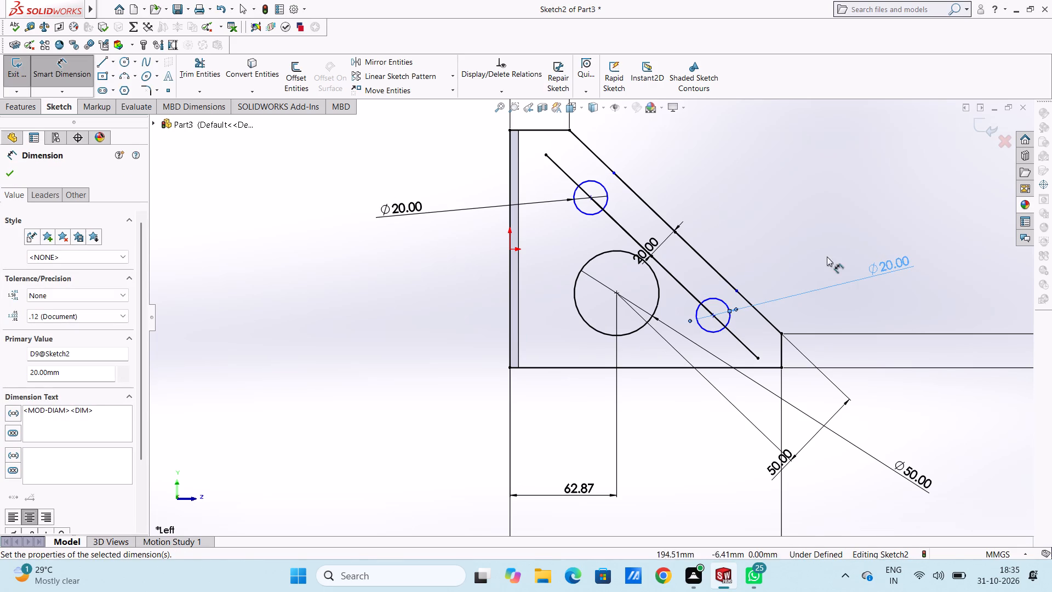
left_click(730, 219)
Dimension the vertical distance between the centres of the 50 mm circle and the upper small circle.
left_click(616, 296)
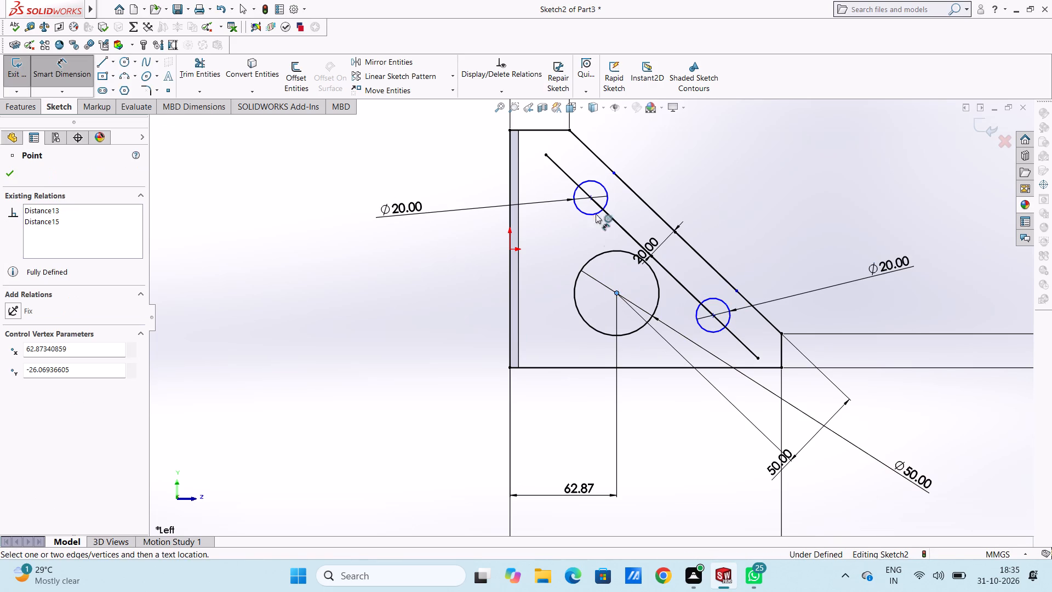
left_click(593, 194)
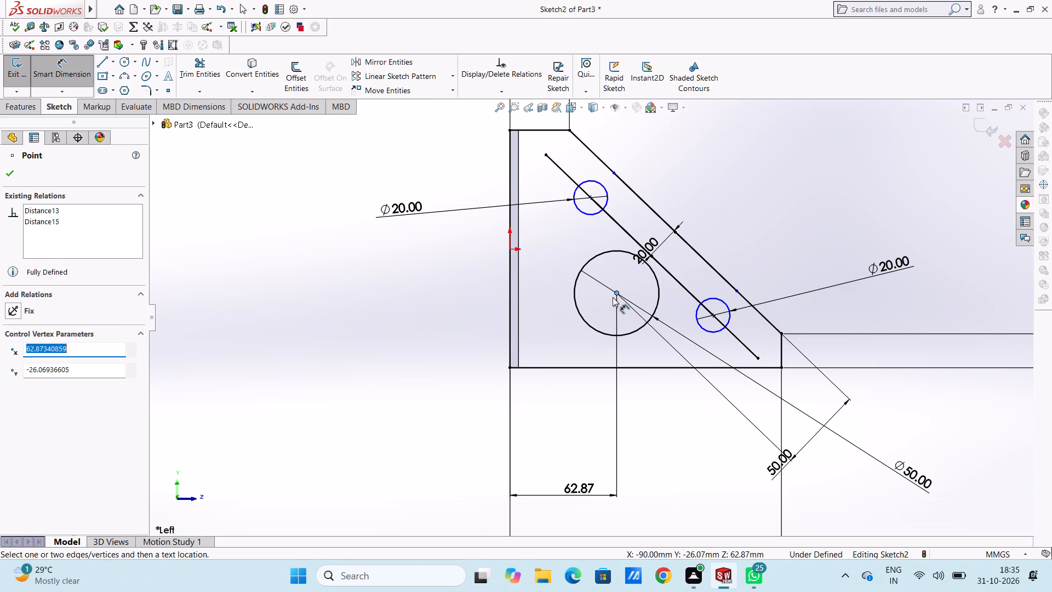
left_click(590, 199)
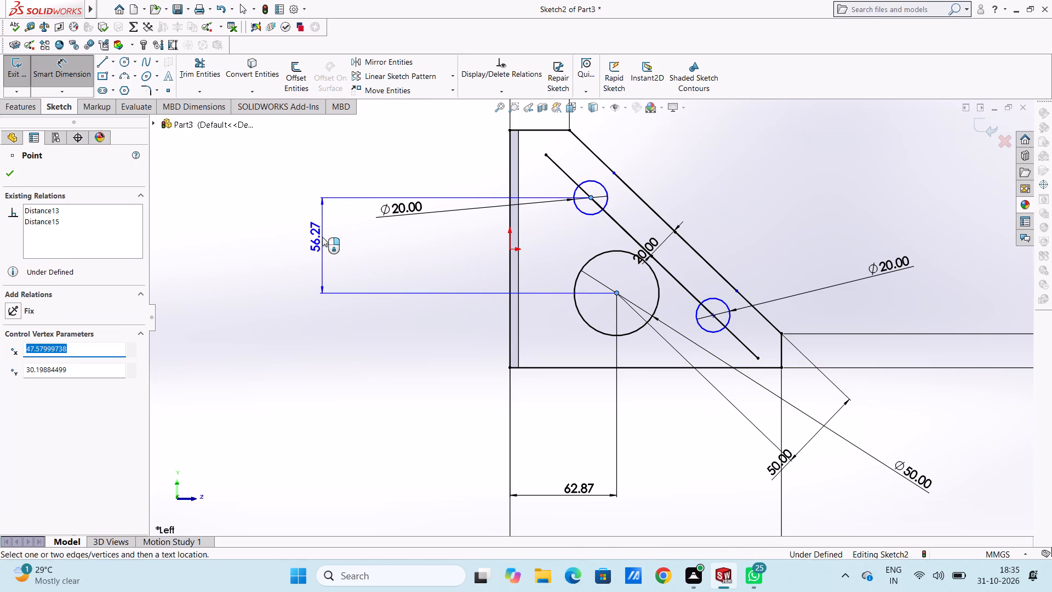
left_click(322, 237)
left_click(279, 215)
left_click(273, 209)
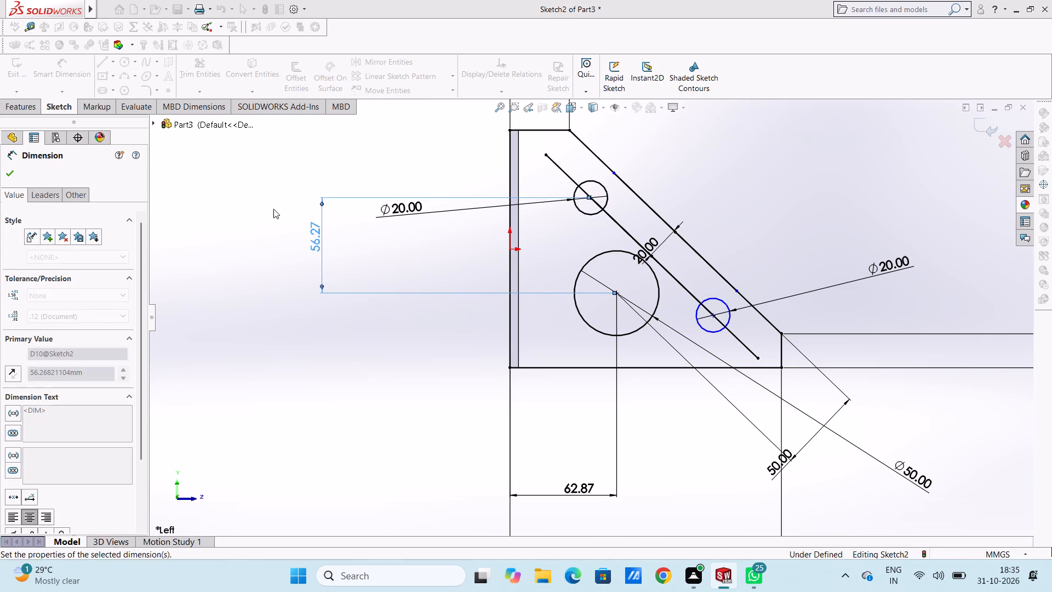
Dimension the aligned distance between the centres of the 50 mm circle and the lower small circle.
left_click(615, 292)
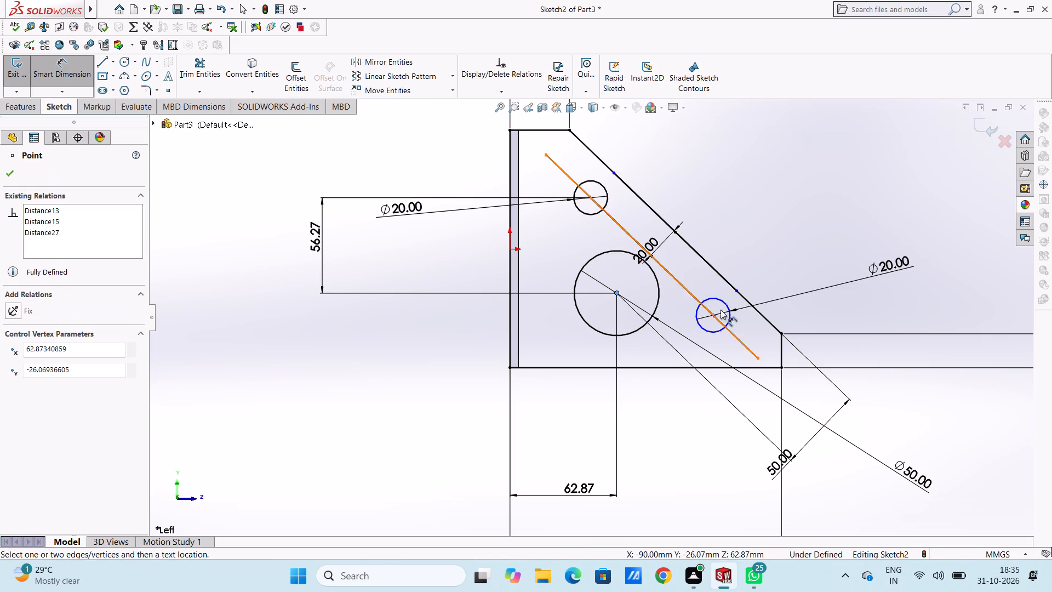
left_click(714, 317)
left_click(717, 459)
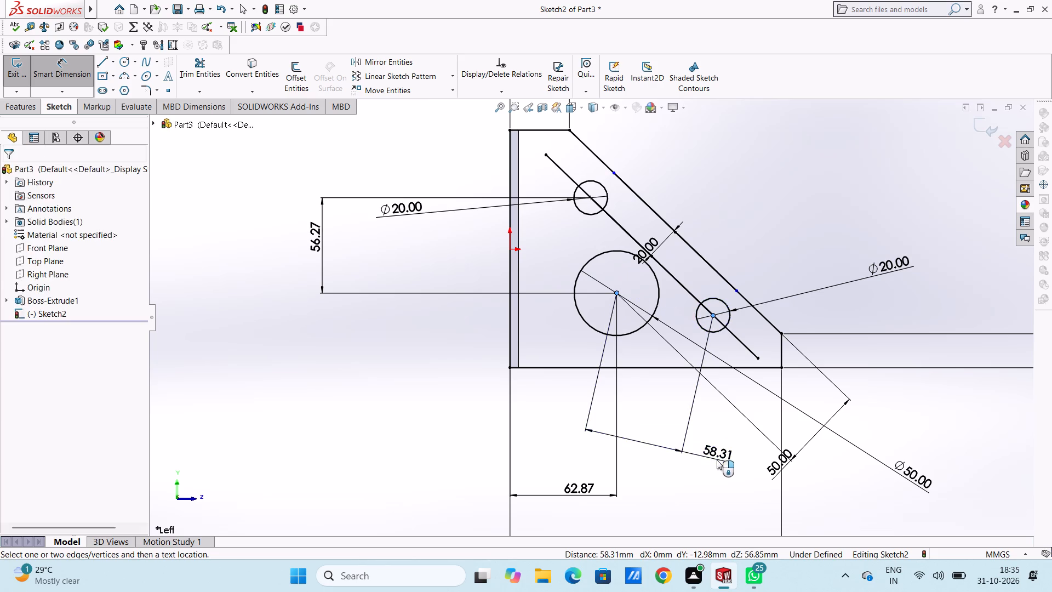
left_click(666, 440)
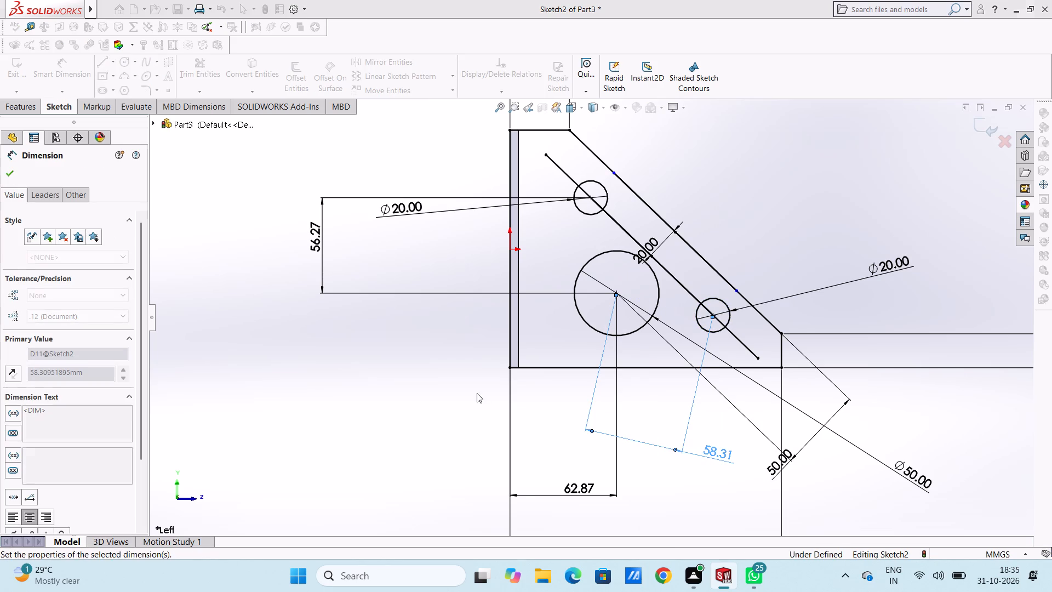
left_click(428, 393)
scroll(427, 381, "up", 3)
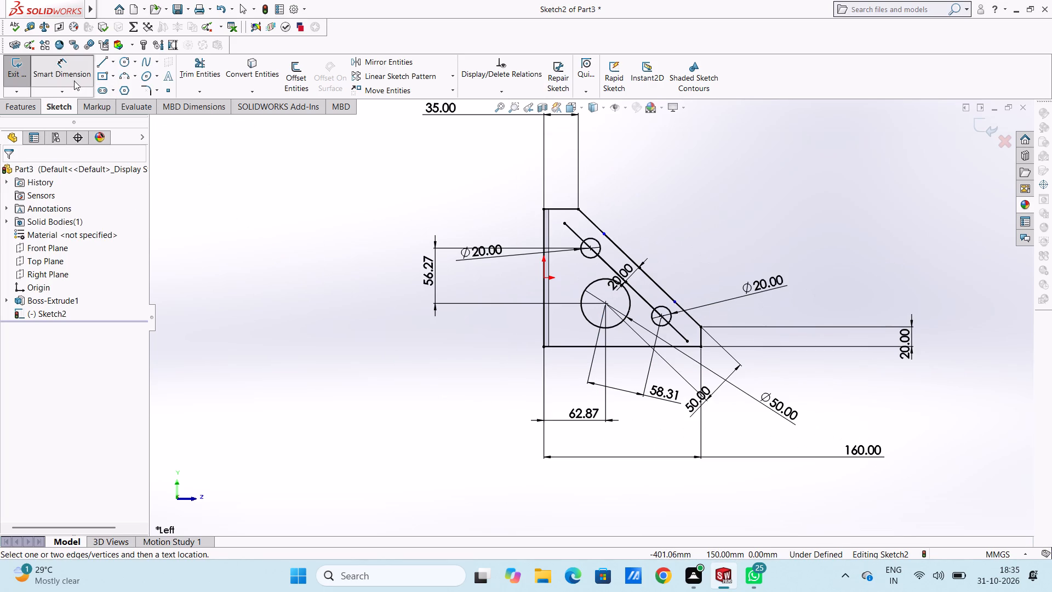
left_click(74, 80)
Delete the offset line that runs parallel to the sloped edge through the small circles.
scroll(656, 326, "down", 2)
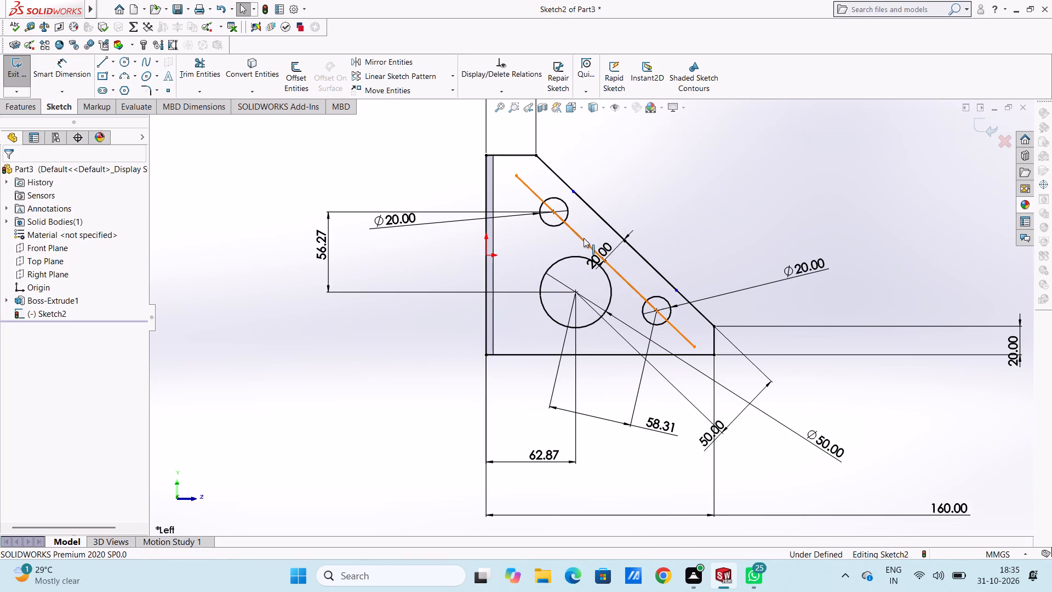
left_click(582, 236)
right_click(771, 165)
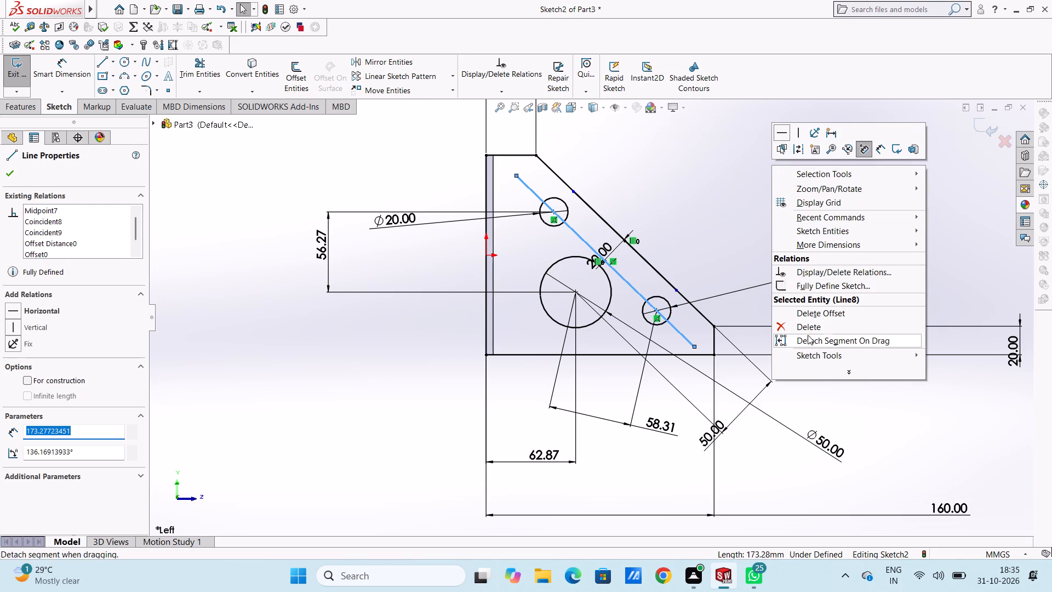
left_click(808, 326)
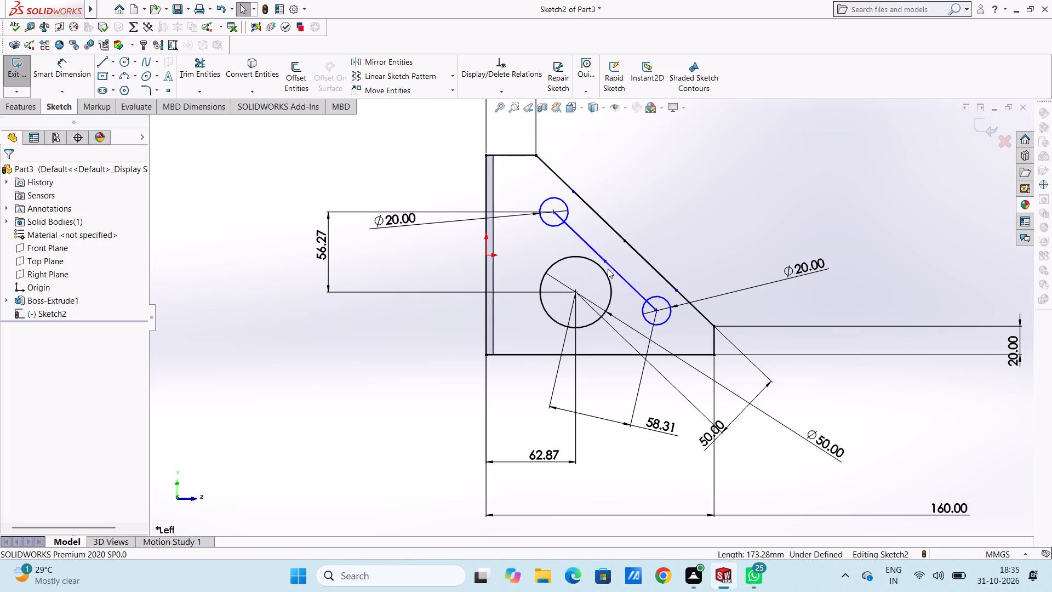
Delete the two helper line segments running between the centres of the upper and lower small circles.
left_click(610, 265)
right_click(808, 151)
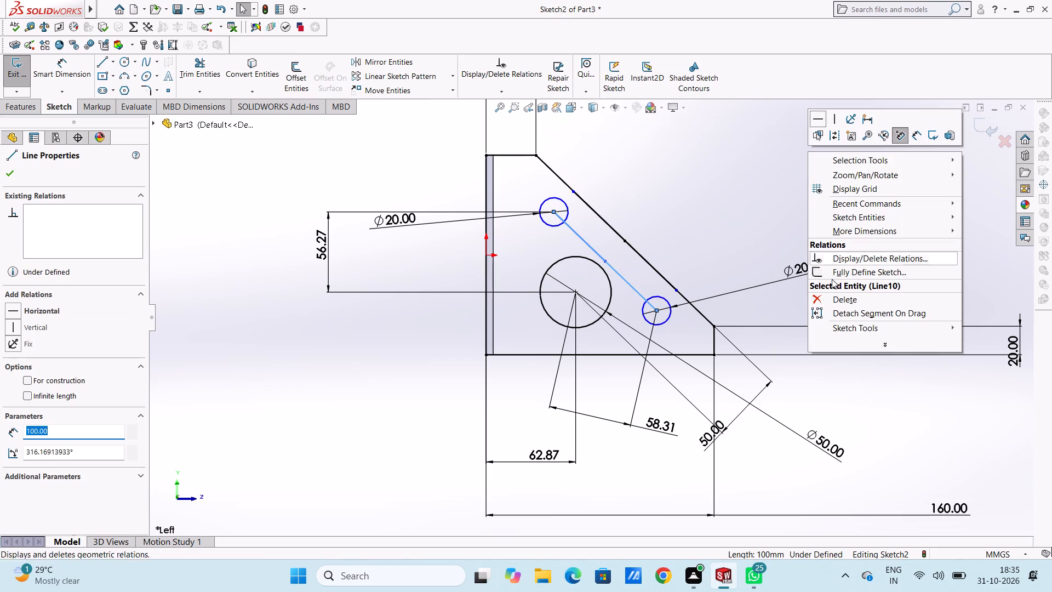
left_click(830, 301)
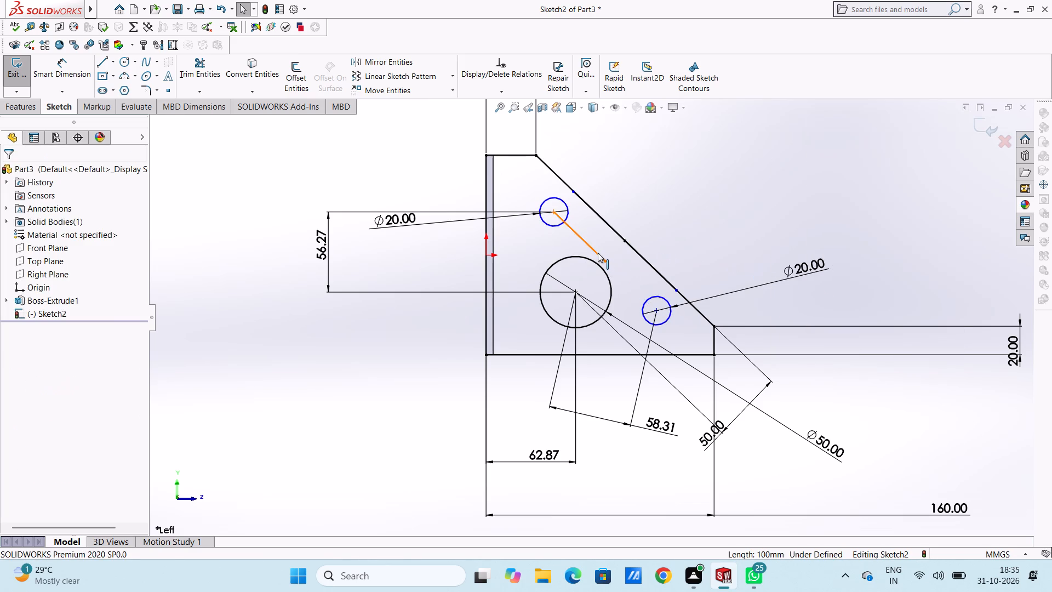
left_click(598, 252)
right_click(797, 181)
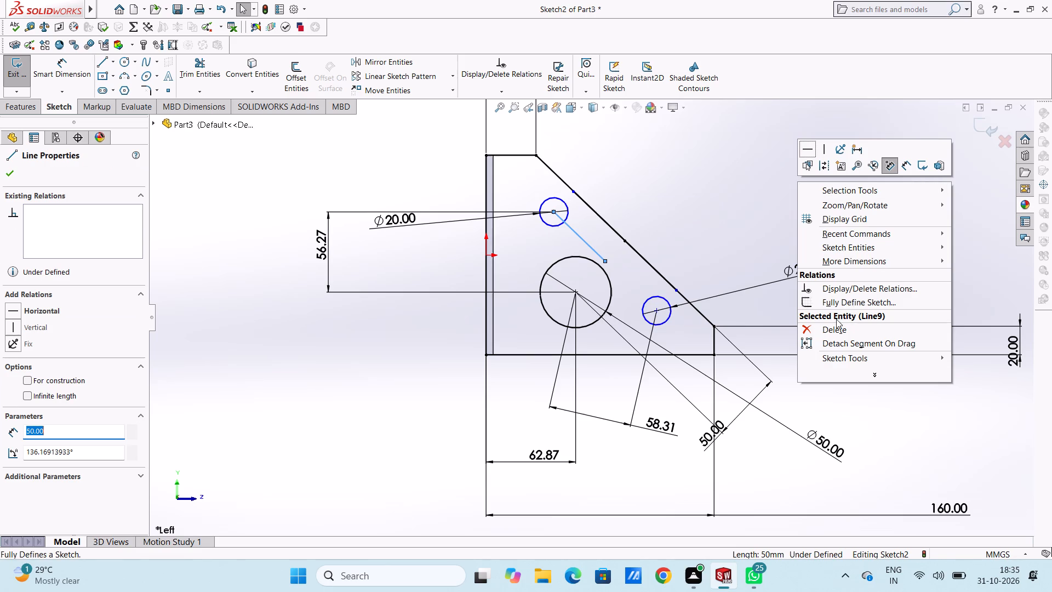
left_click(836, 328)
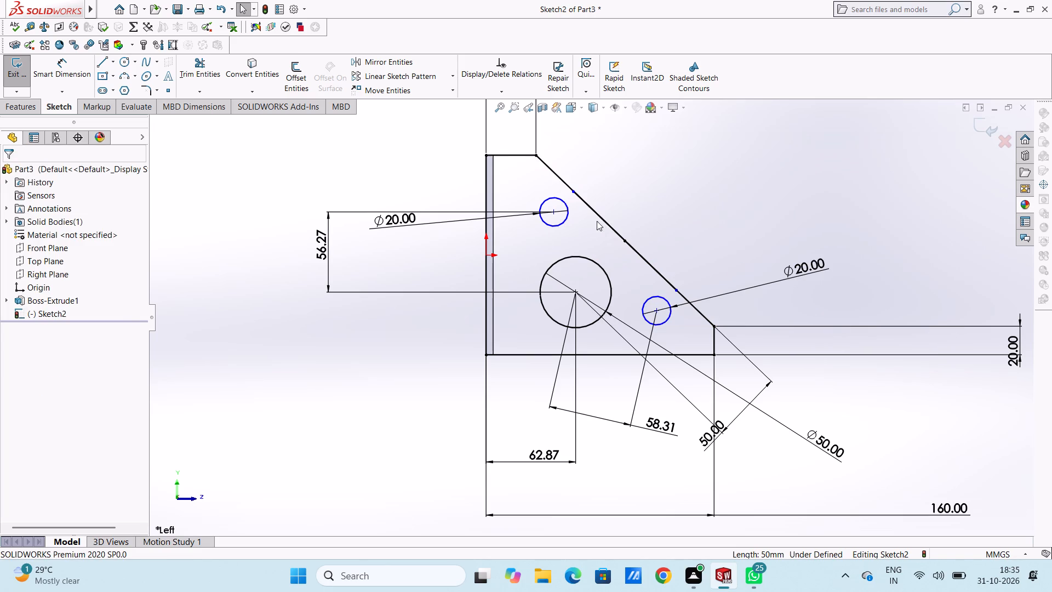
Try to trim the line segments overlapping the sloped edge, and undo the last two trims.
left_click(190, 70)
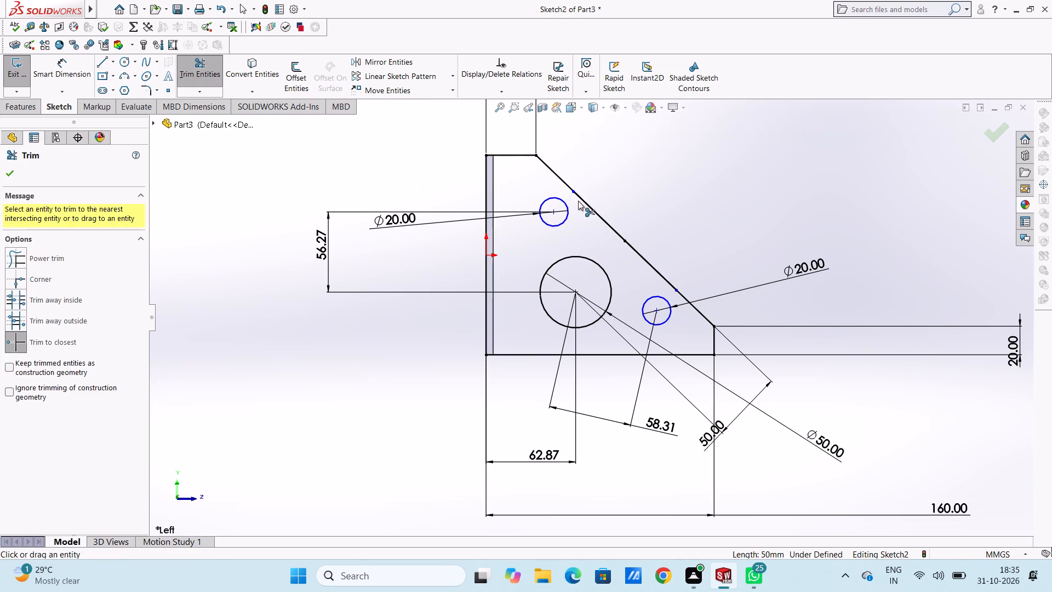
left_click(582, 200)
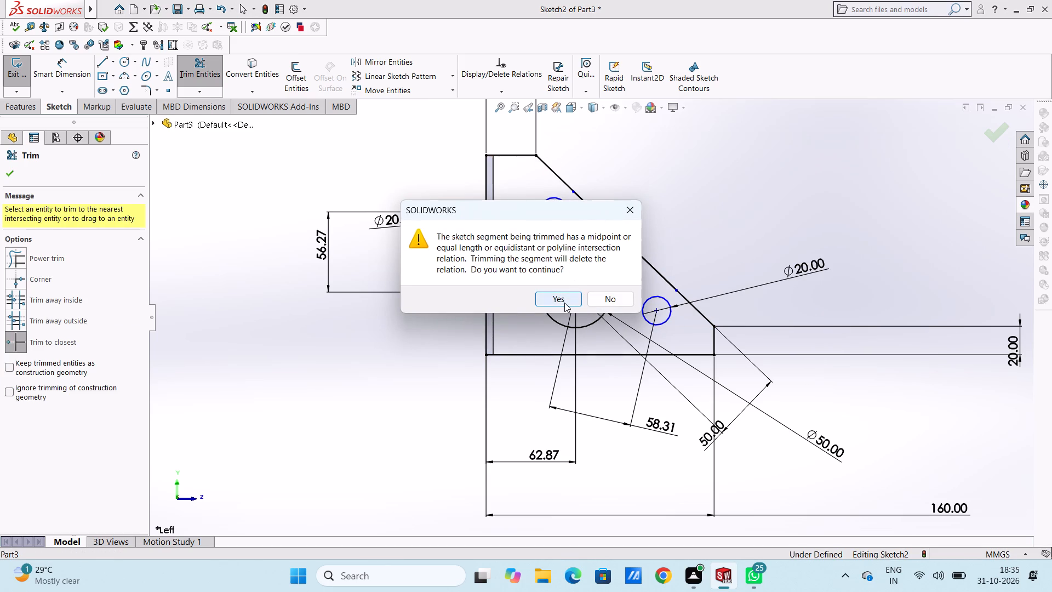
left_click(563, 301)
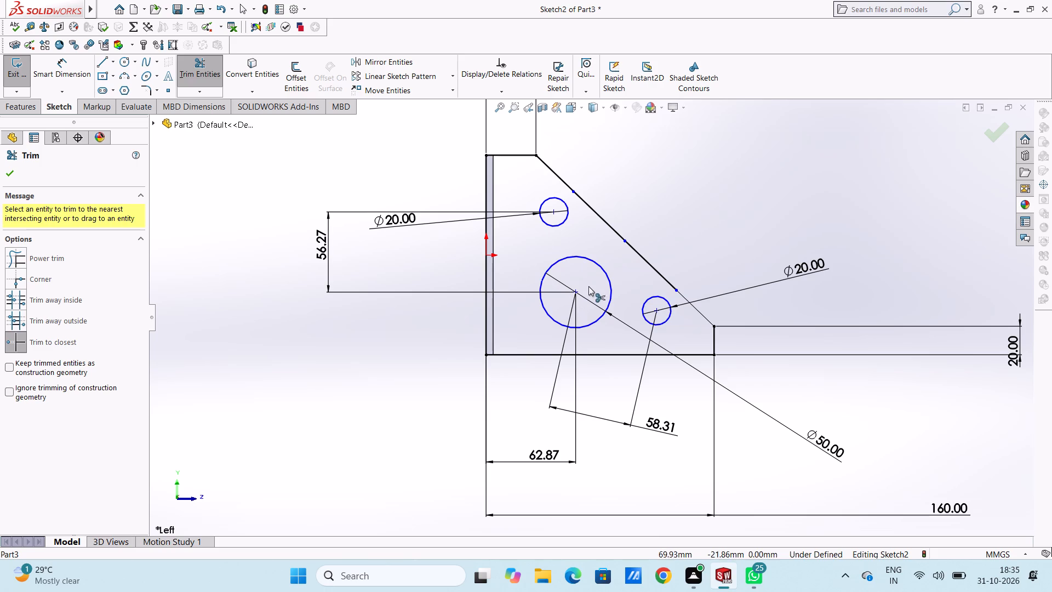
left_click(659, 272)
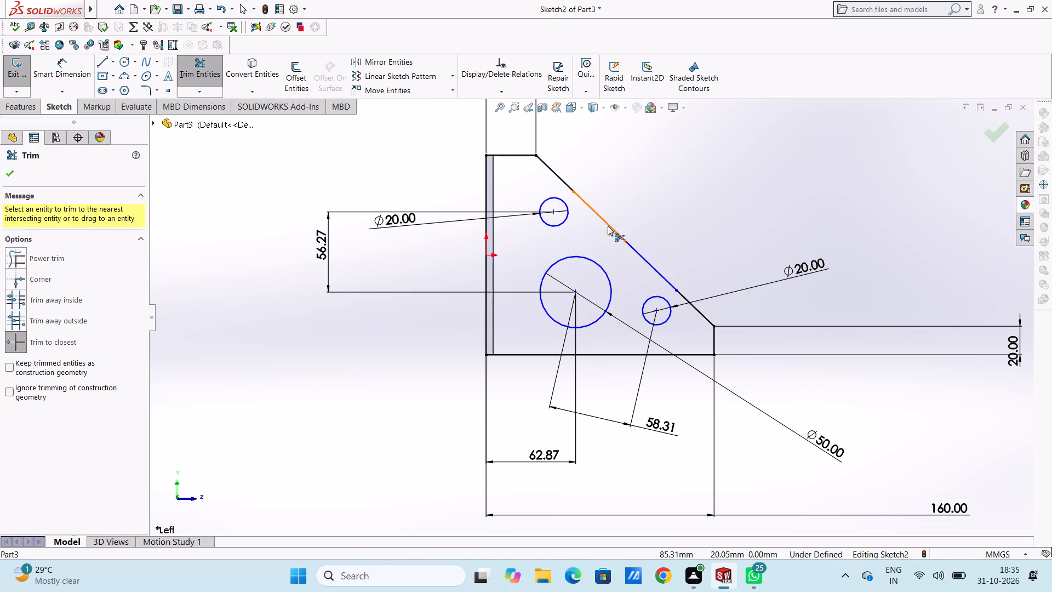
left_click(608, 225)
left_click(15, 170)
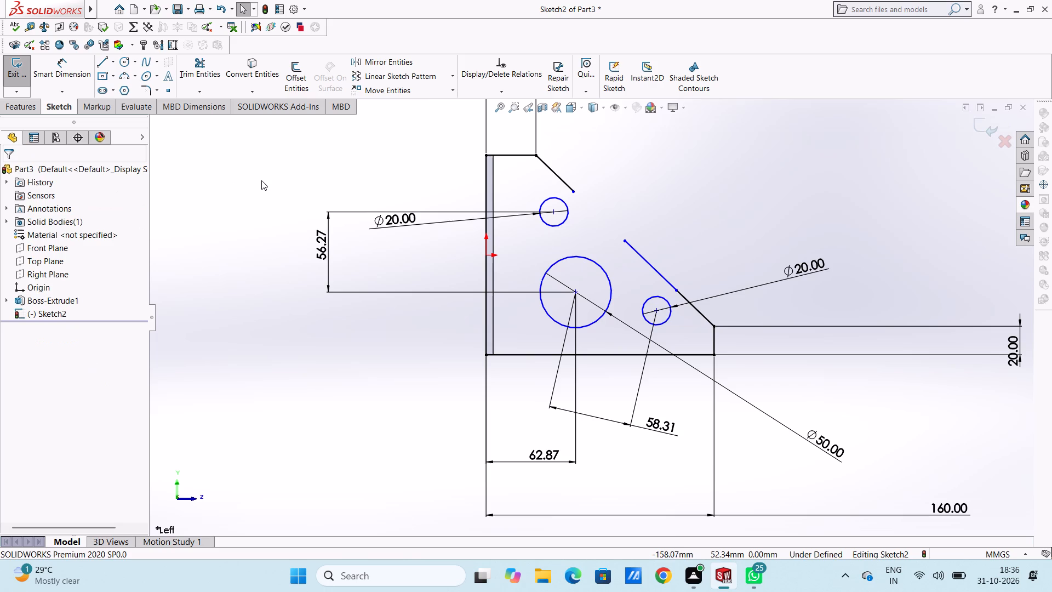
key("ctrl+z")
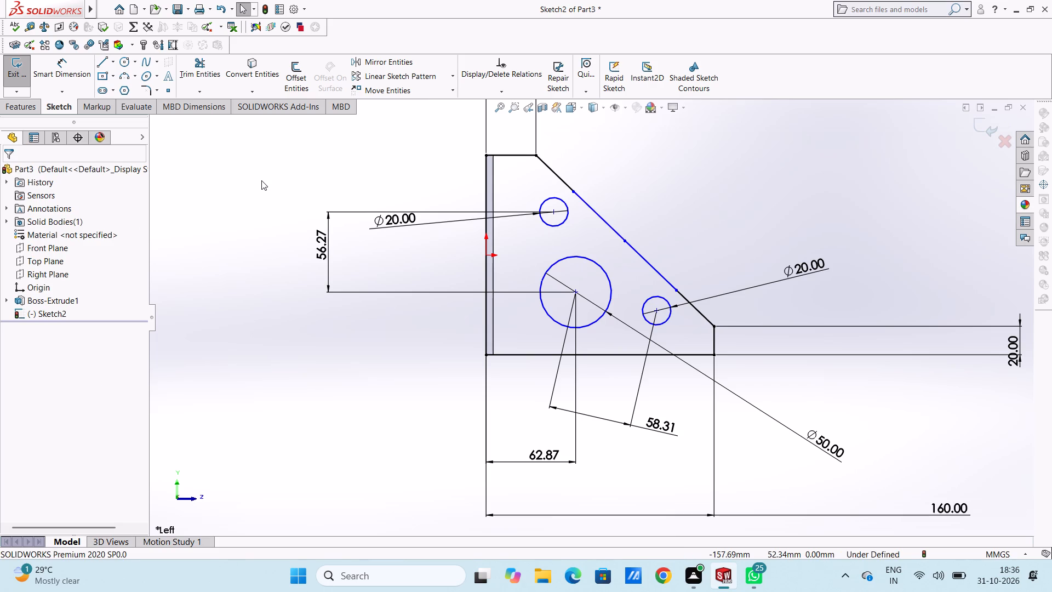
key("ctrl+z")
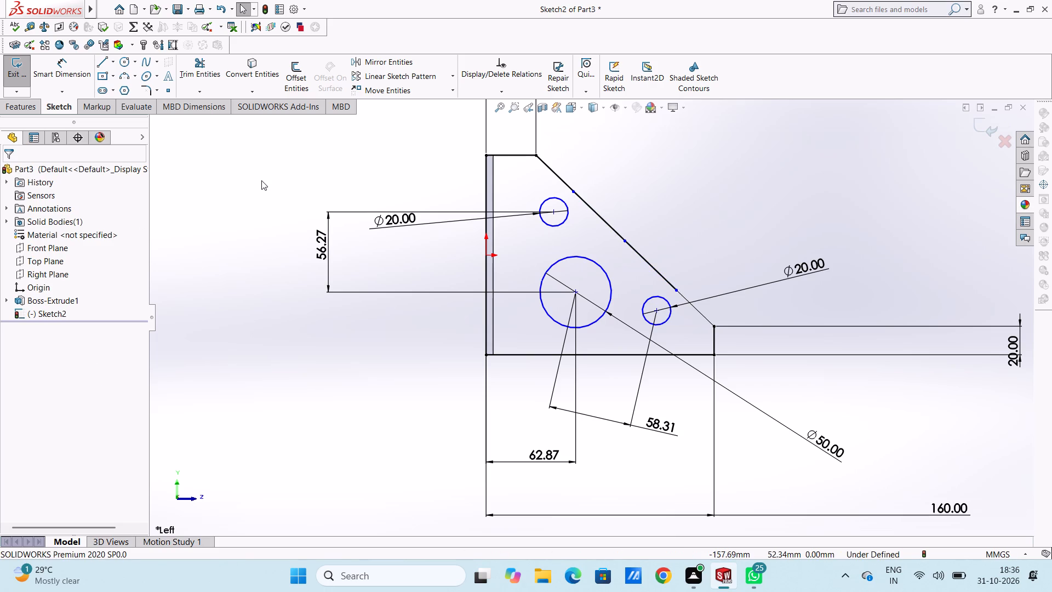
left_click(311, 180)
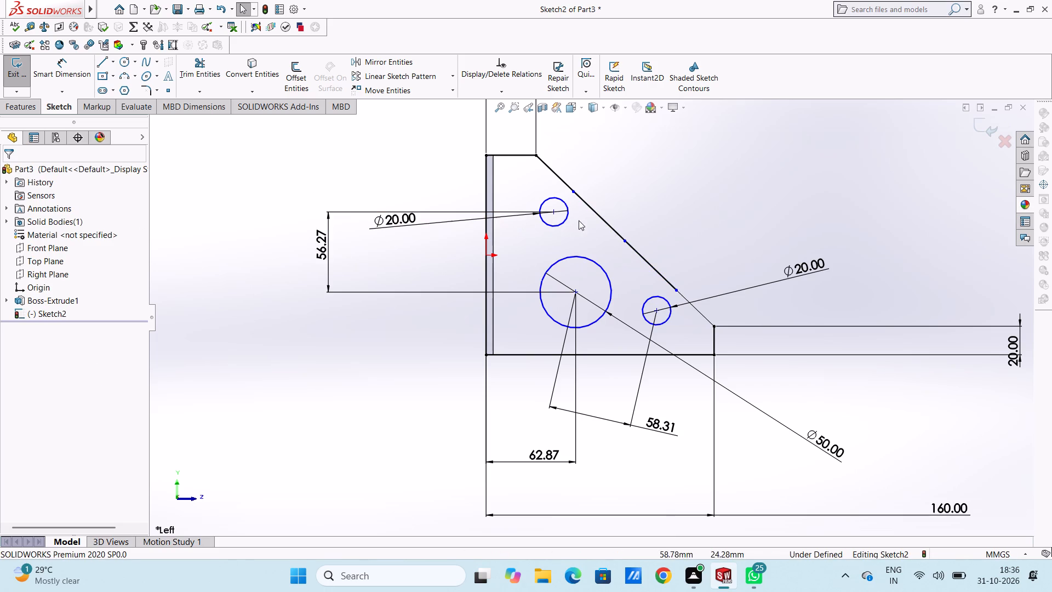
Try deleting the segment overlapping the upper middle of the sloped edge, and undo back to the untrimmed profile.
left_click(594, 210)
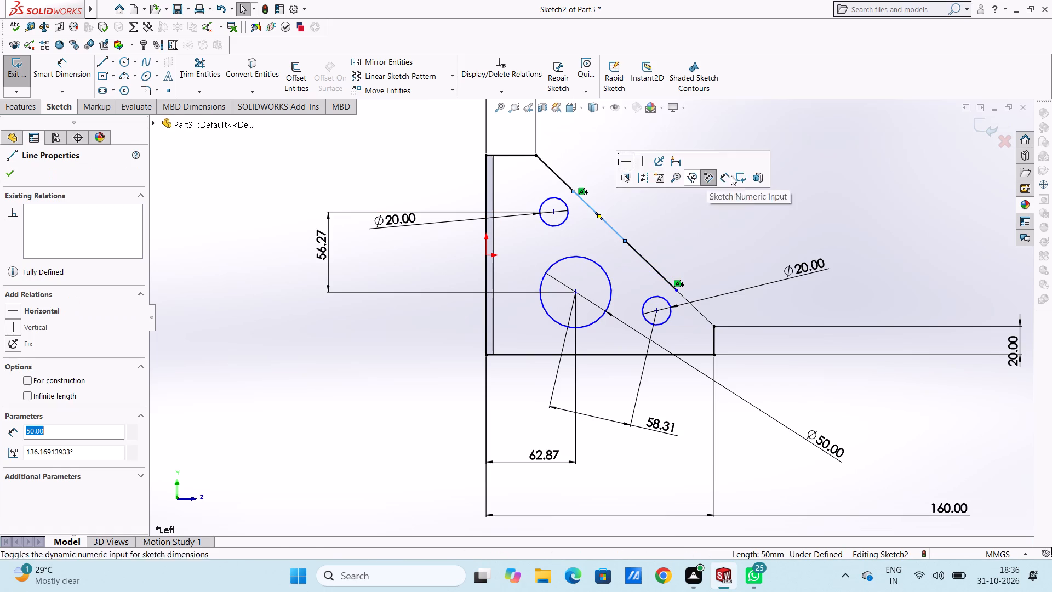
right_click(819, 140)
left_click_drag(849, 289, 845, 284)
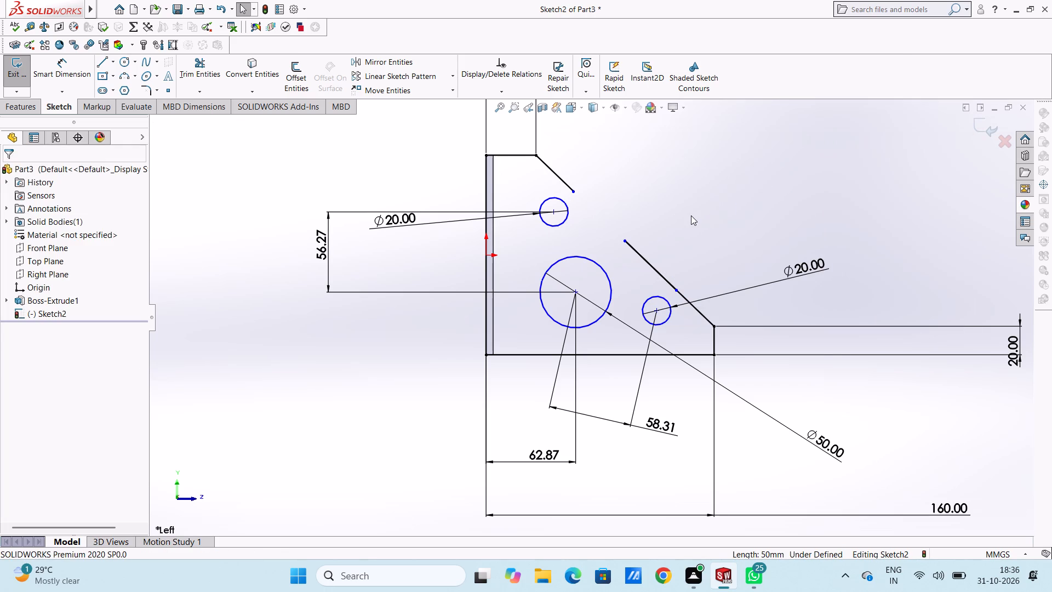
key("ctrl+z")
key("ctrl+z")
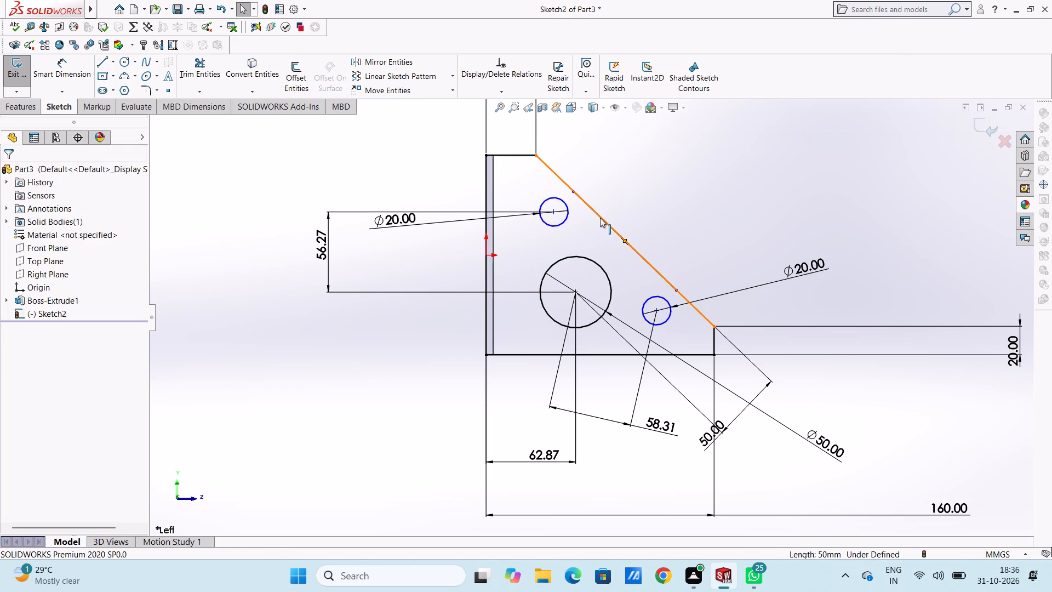
Dimension the horizontal distance between the centres of the 50 mm circle and the upper small circle.
left_click(72, 69)
left_click(576, 293)
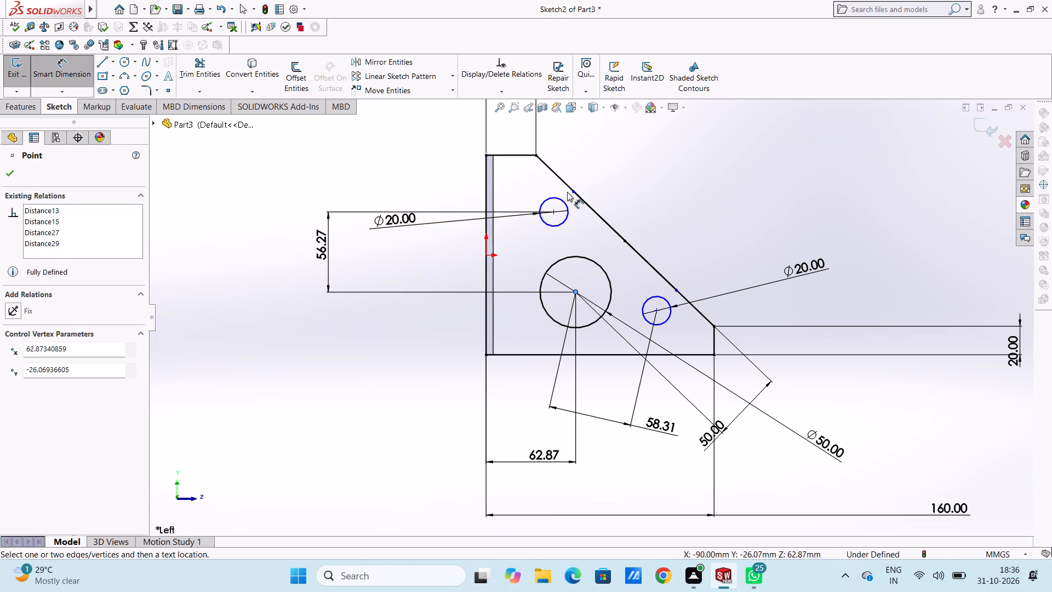
left_click(555, 211)
scroll(571, 171, "up", 3)
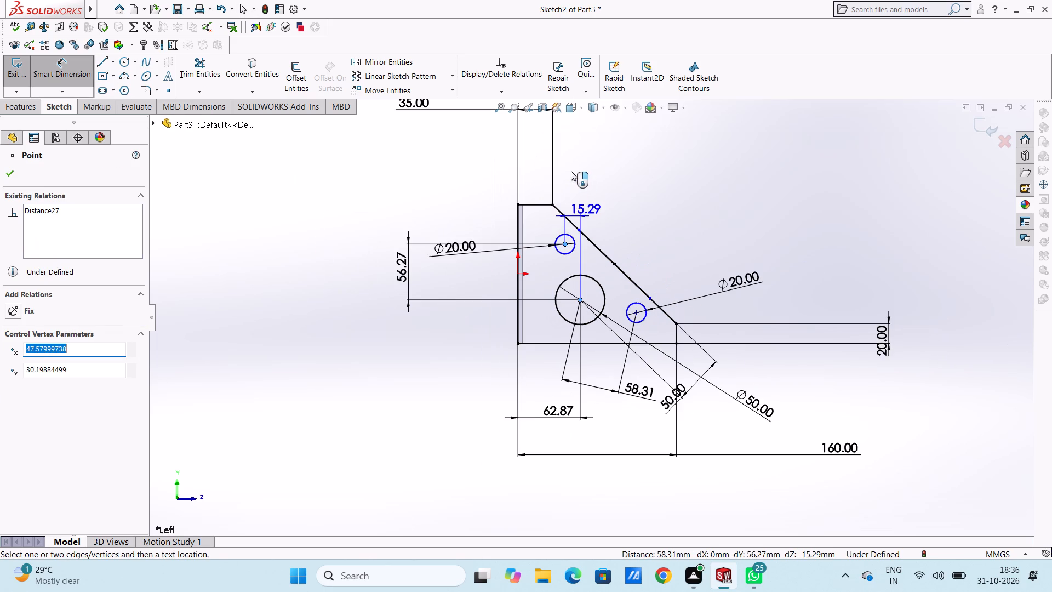
left_click(575, 162)
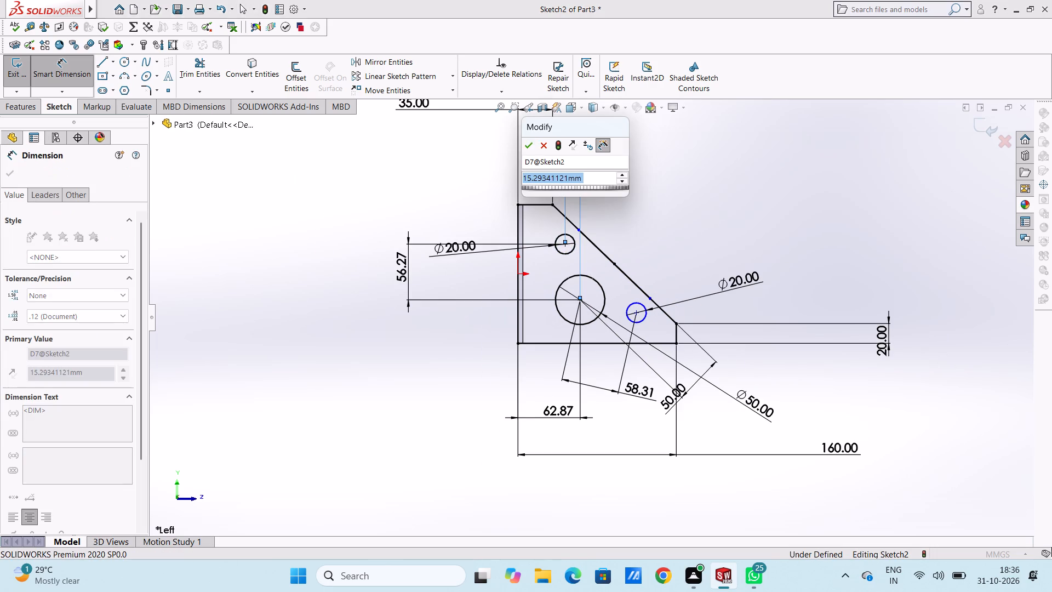
left_click(533, 143)
left_click(468, 172)
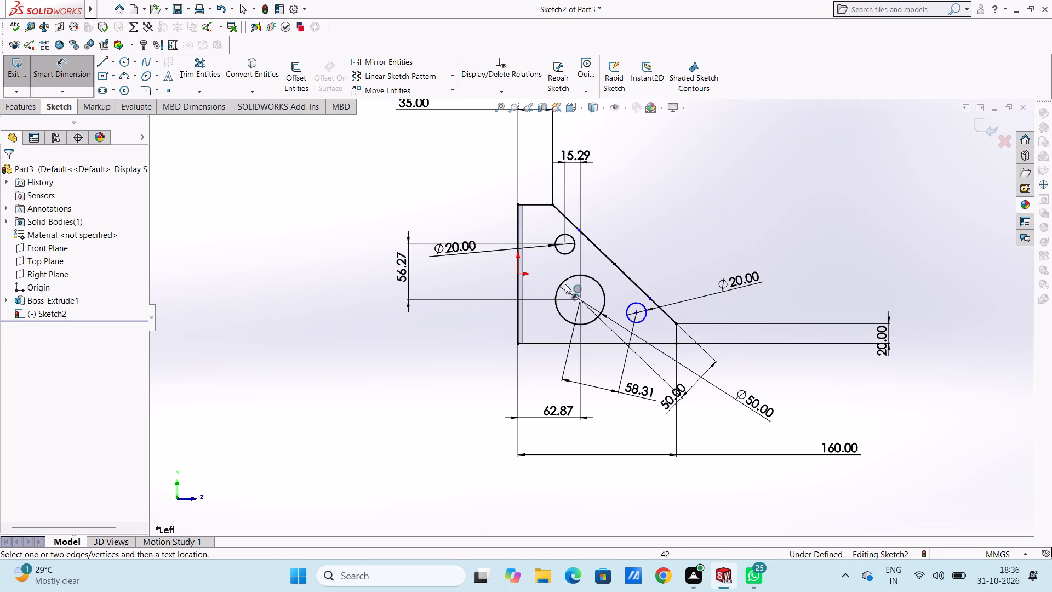
Dimension the horizontal distance between the centres of the 50 mm circle and the lower small circle.
left_click(579, 303)
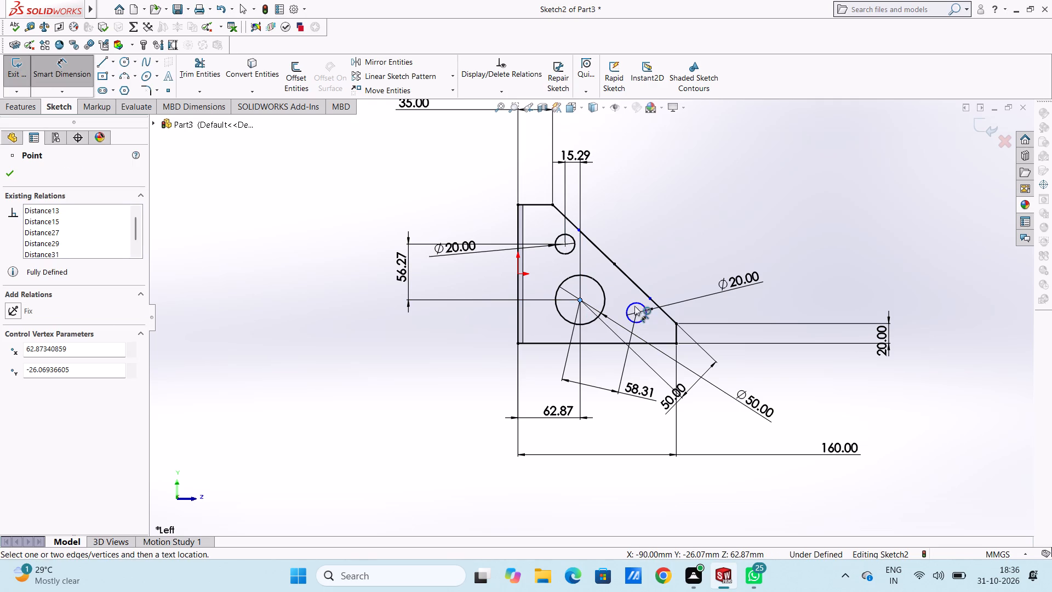
left_click(634, 306)
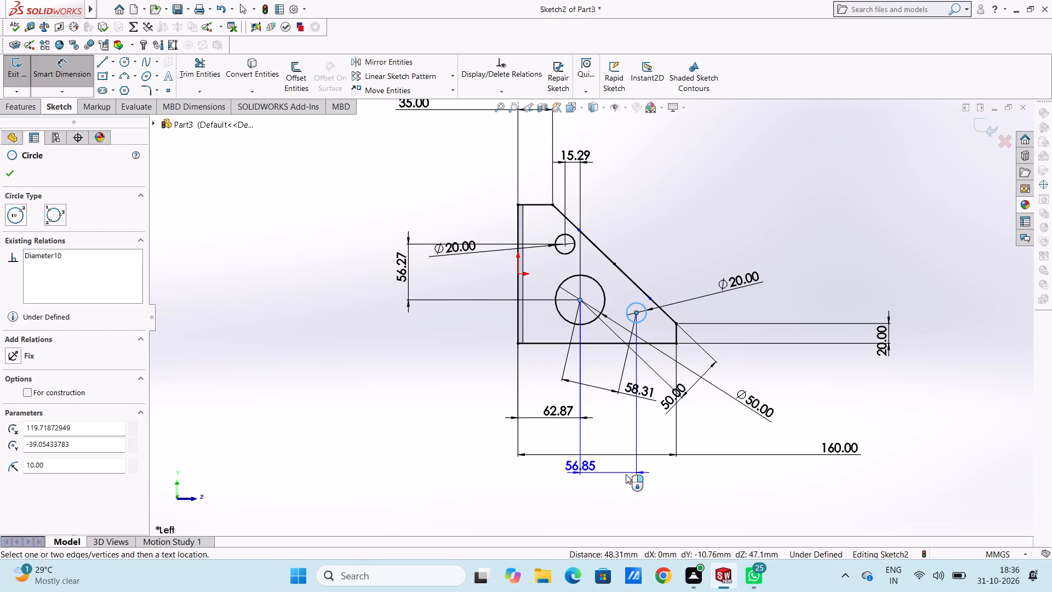
left_click(626, 474)
left_click(576, 457)
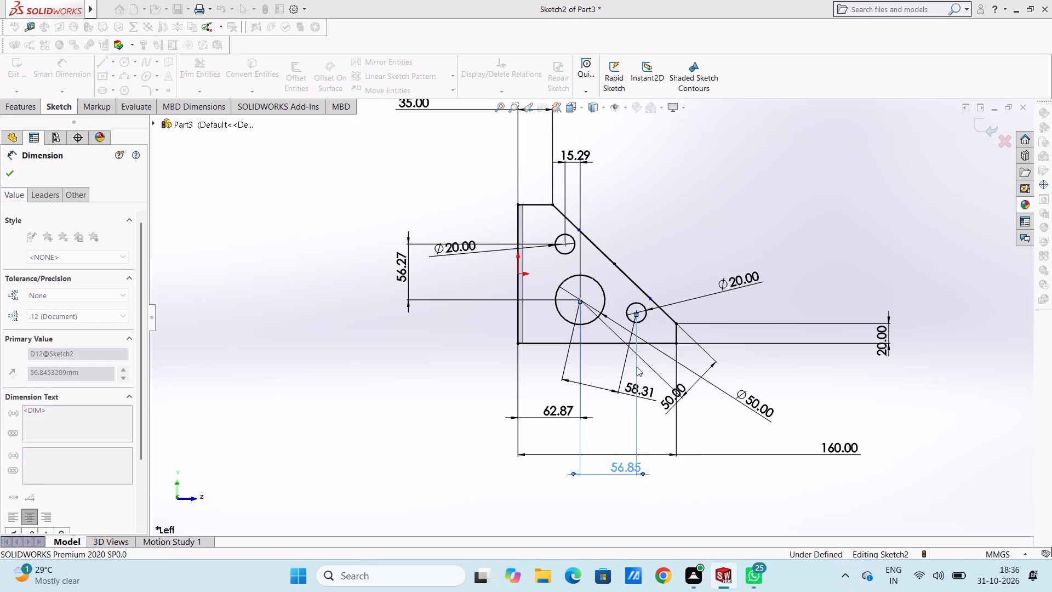
left_click(676, 235)
Extrude the side wall's main region and the narrow strip along the plate 5 mm in the reversed direction, with merge result on.
middle_click_drag(751, 214, 733, 221)
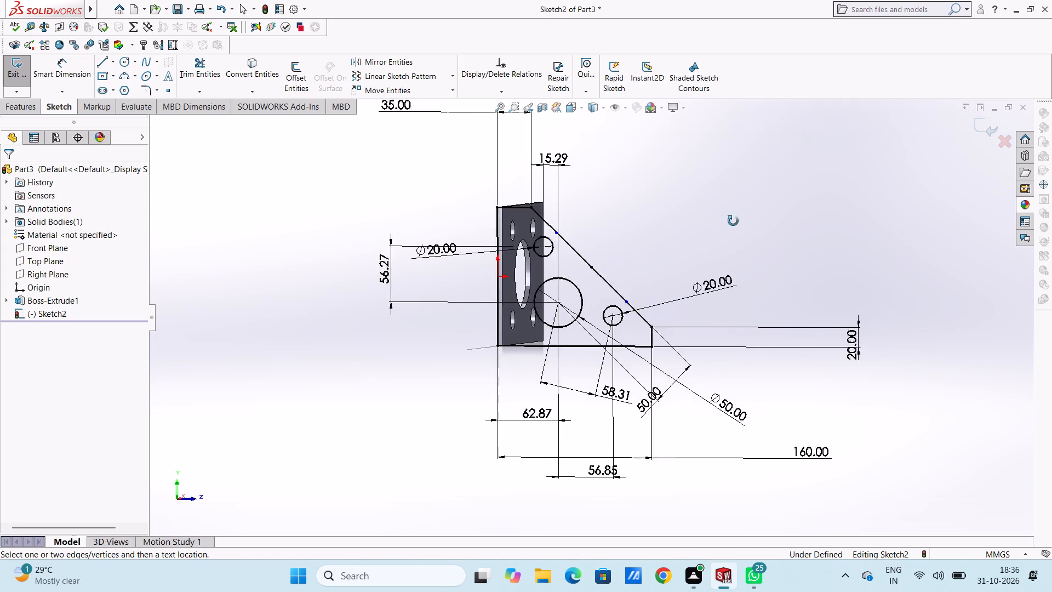
middle_click_drag(733, 221, 701, 274)
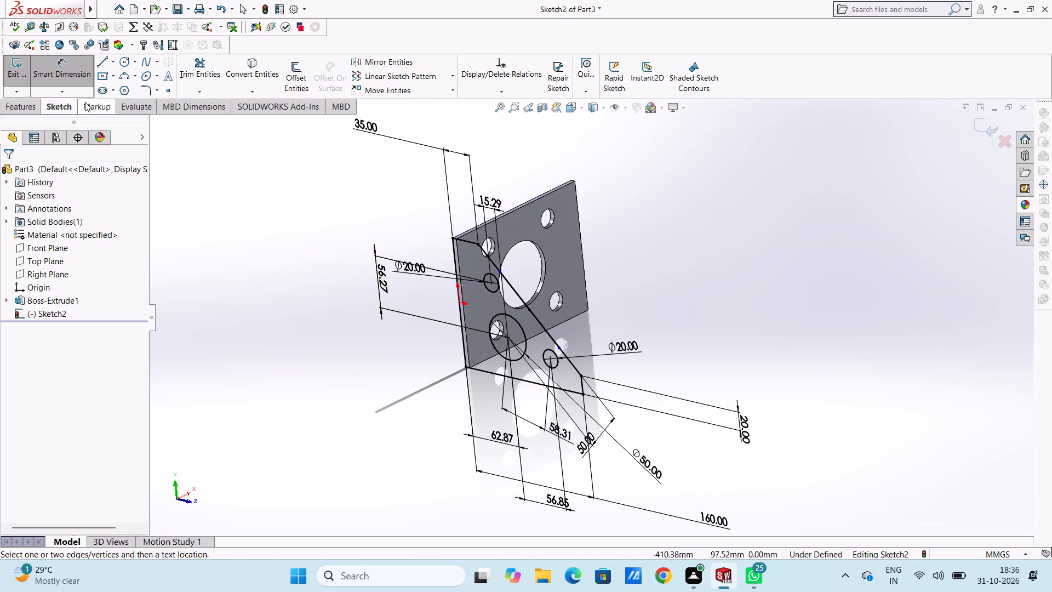
left_click(72, 69)
left_click(32, 109)
left_click(20, 77)
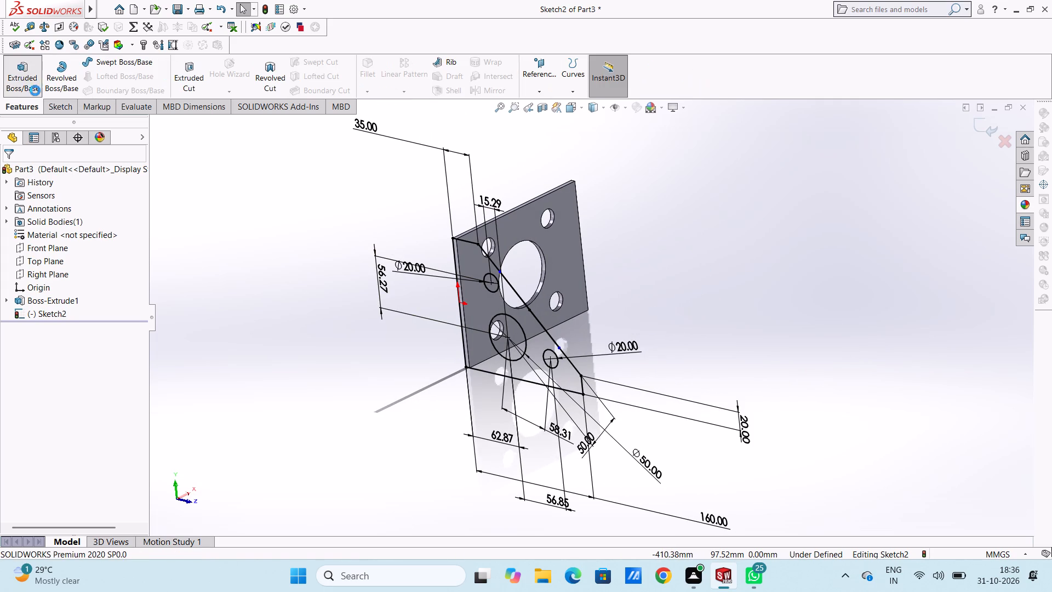
left_click(481, 267)
middle_click_drag(418, 373, 436, 354)
scroll(557, 218, "down", 5)
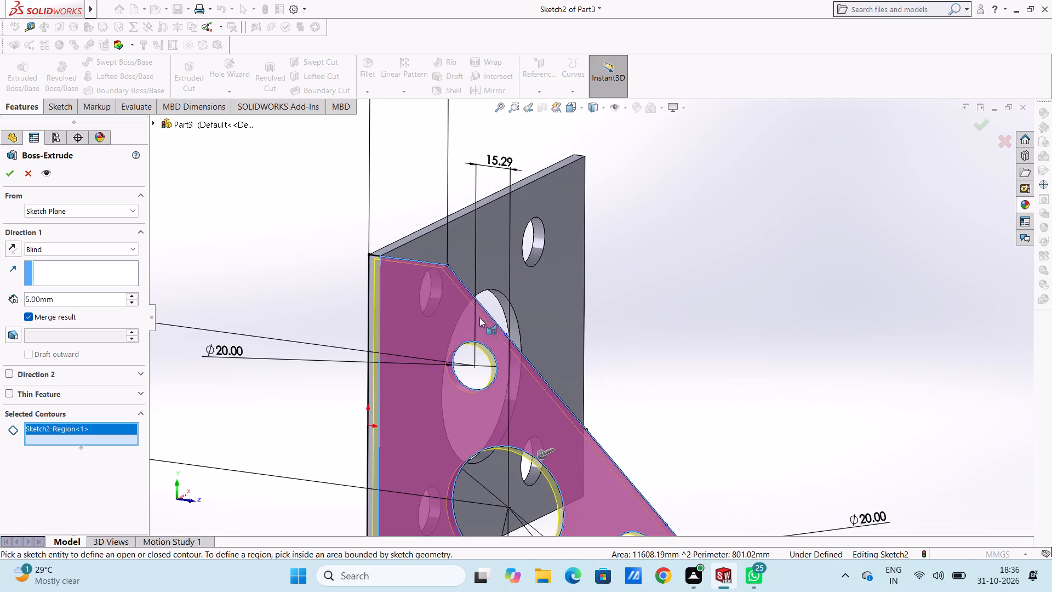
scroll(380, 302, "down", 5)
left_click(435, 226)
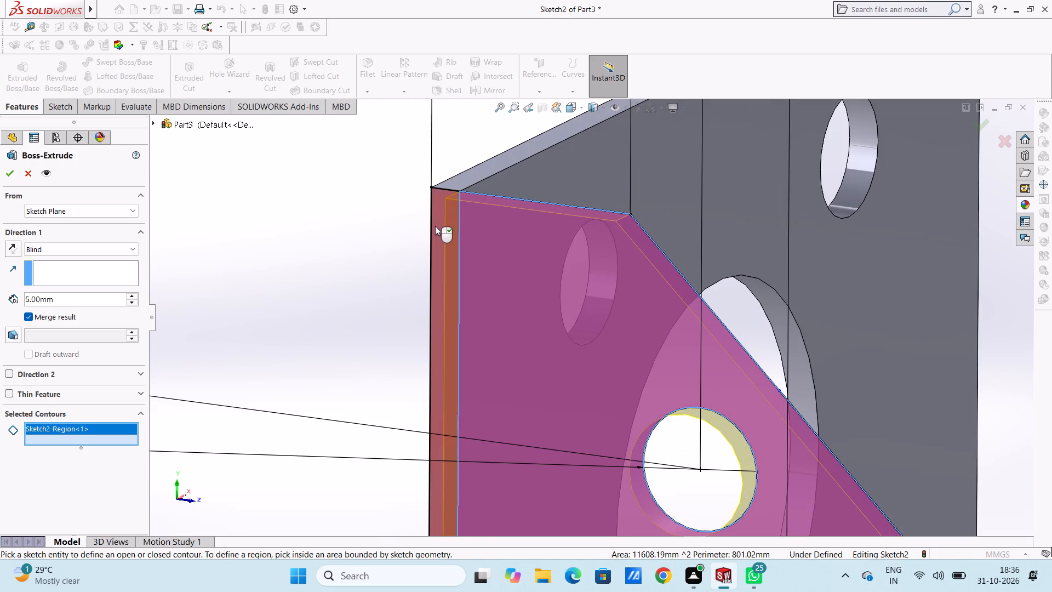
scroll(359, 225, "up", 11)
scroll(405, 338, "up", 3)
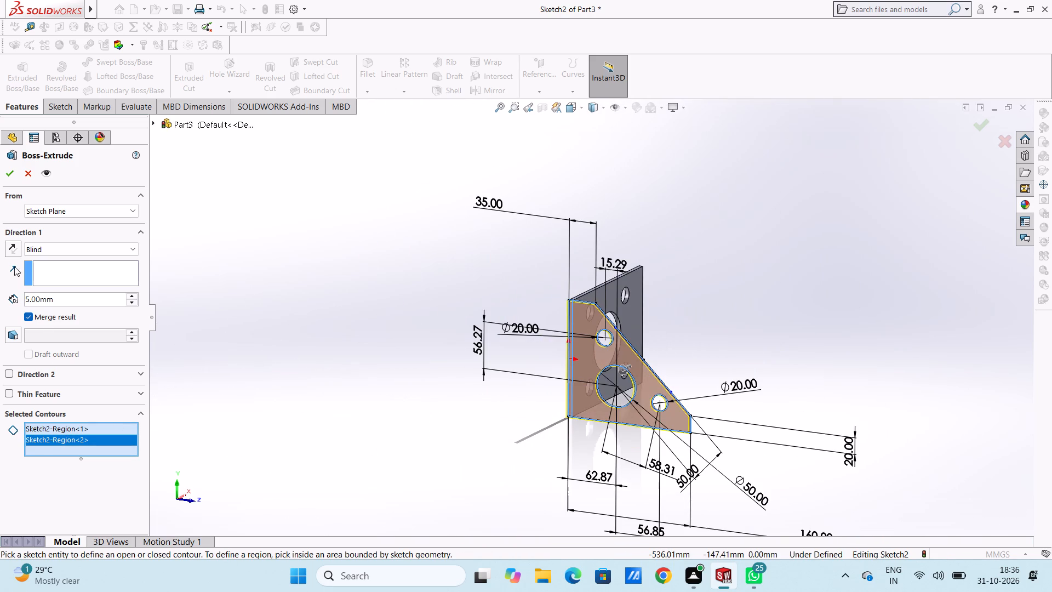
left_click(13, 249)
left_click(9, 173)
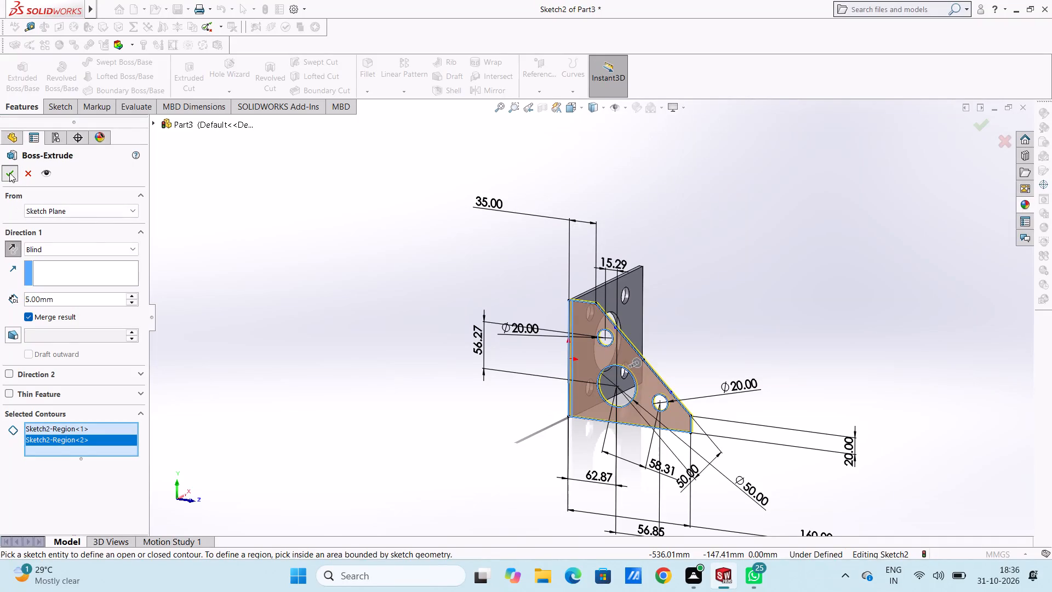
left_click(253, 274)
Examine the plate and the extruded side wall from several angles.
middle_click_drag(340, 367, 371, 294)
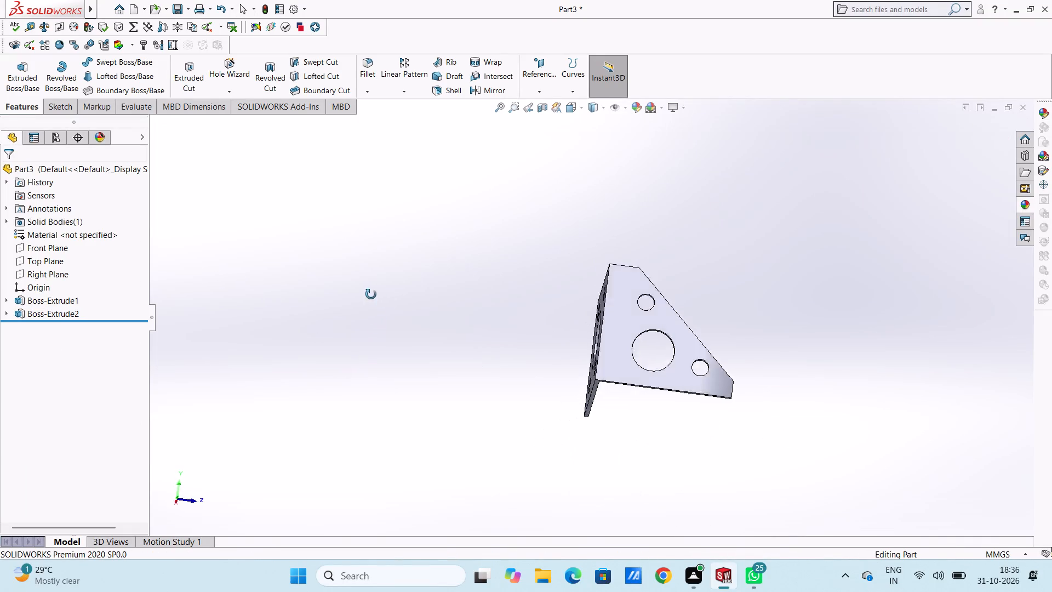
middle_click_drag(371, 294, 284, 347)
middle_click_drag(390, 394, 383, 411)
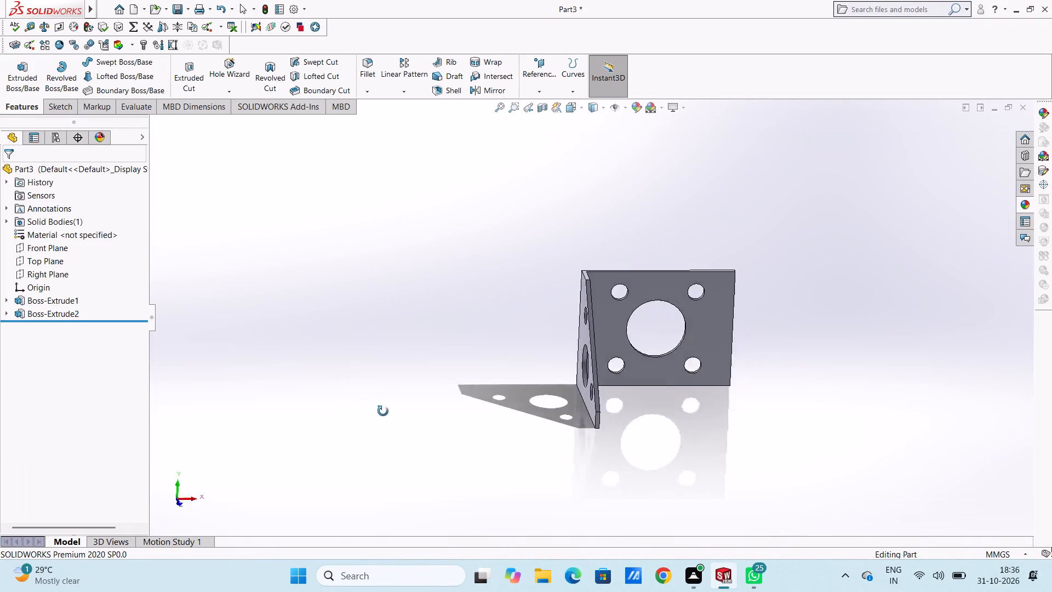
middle_click_drag(383, 411, 343, 411)
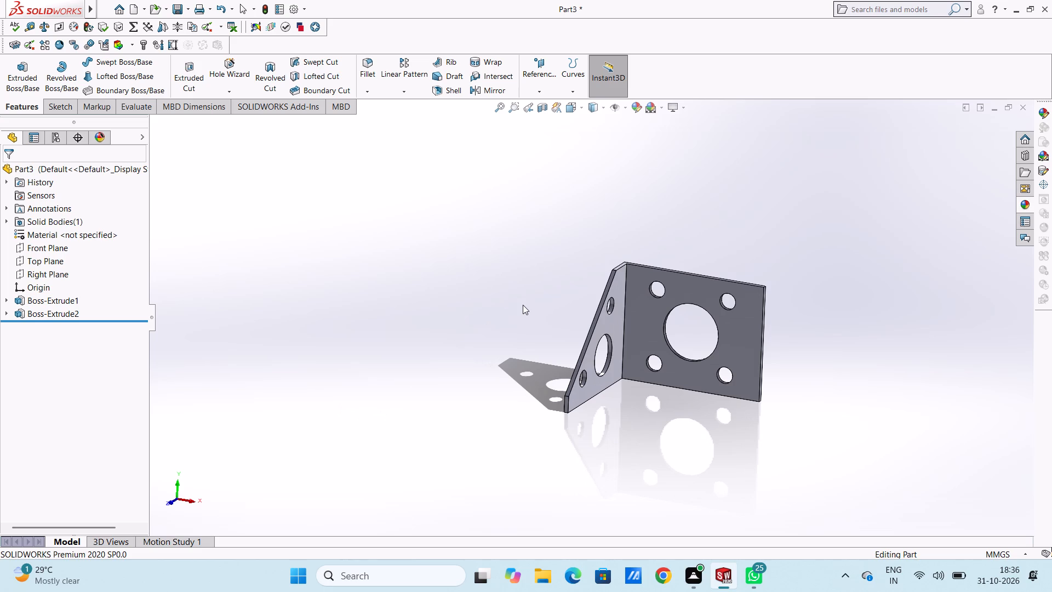
scroll(731, 385, "up", 2)
scroll(693, 411, "down", 2)
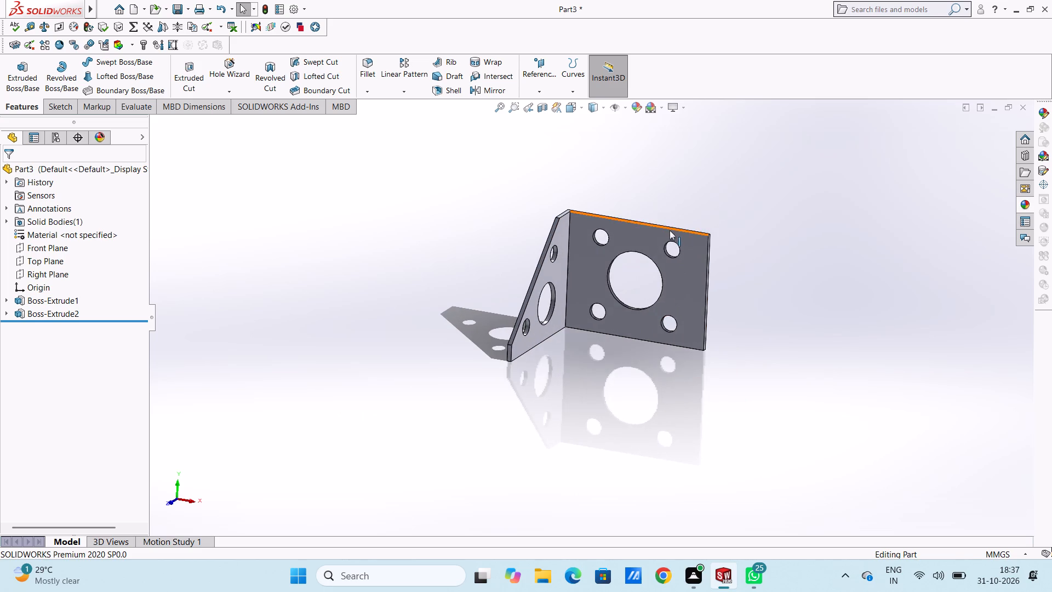
scroll(642, 238, "down", 1)
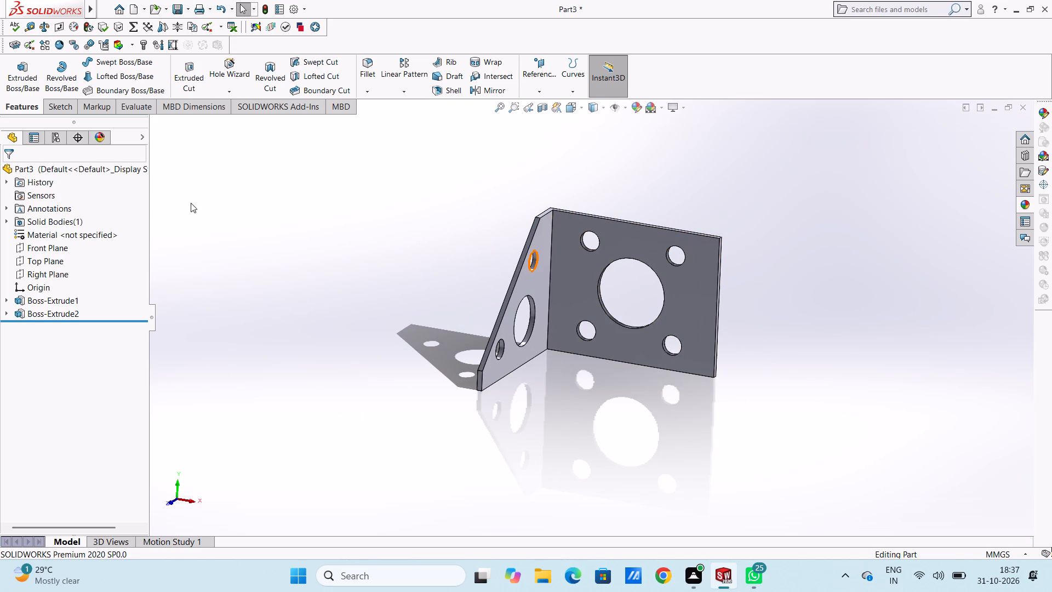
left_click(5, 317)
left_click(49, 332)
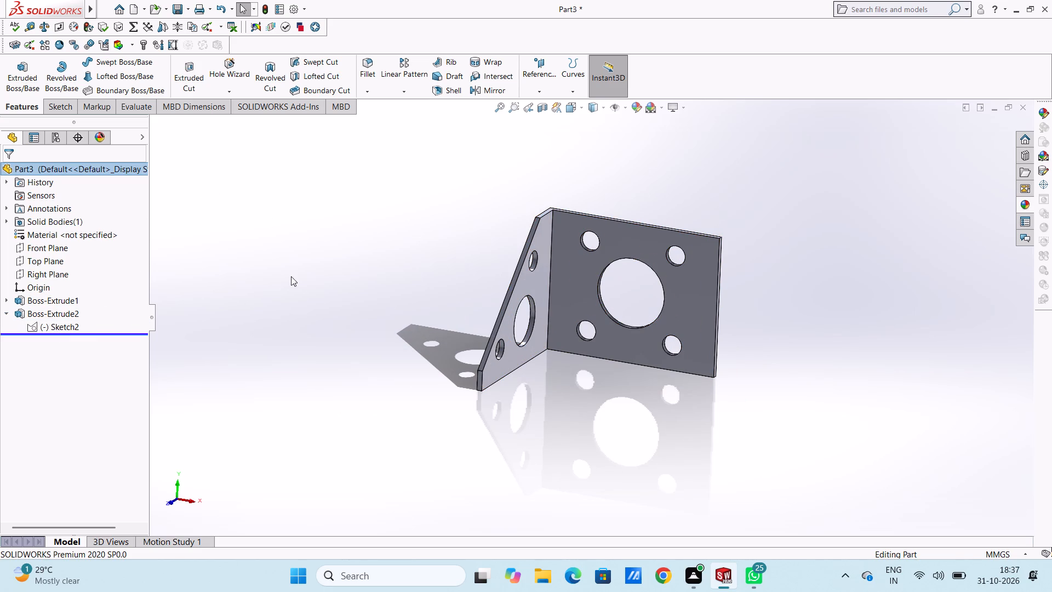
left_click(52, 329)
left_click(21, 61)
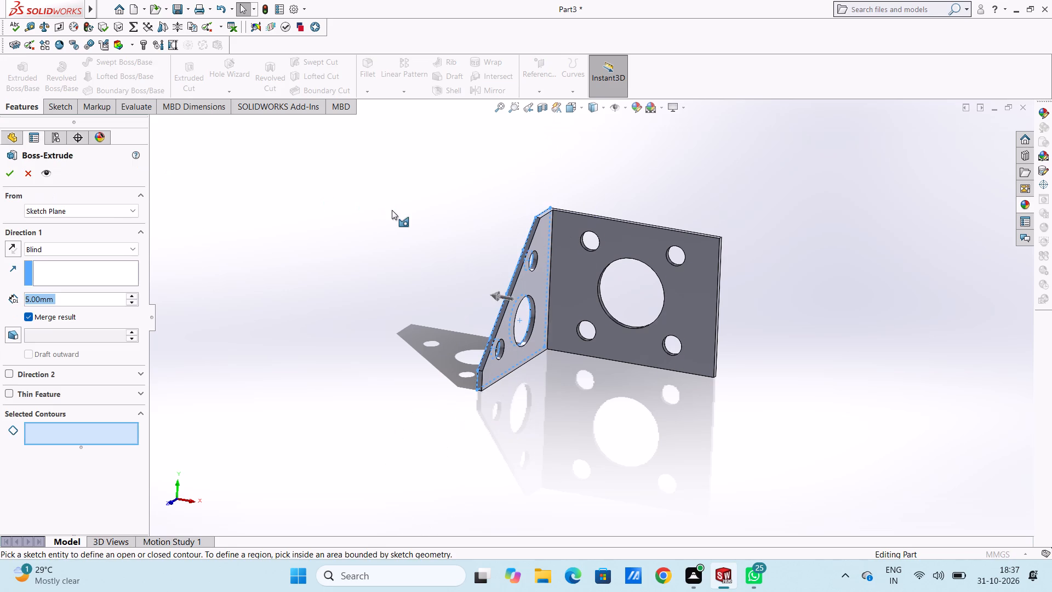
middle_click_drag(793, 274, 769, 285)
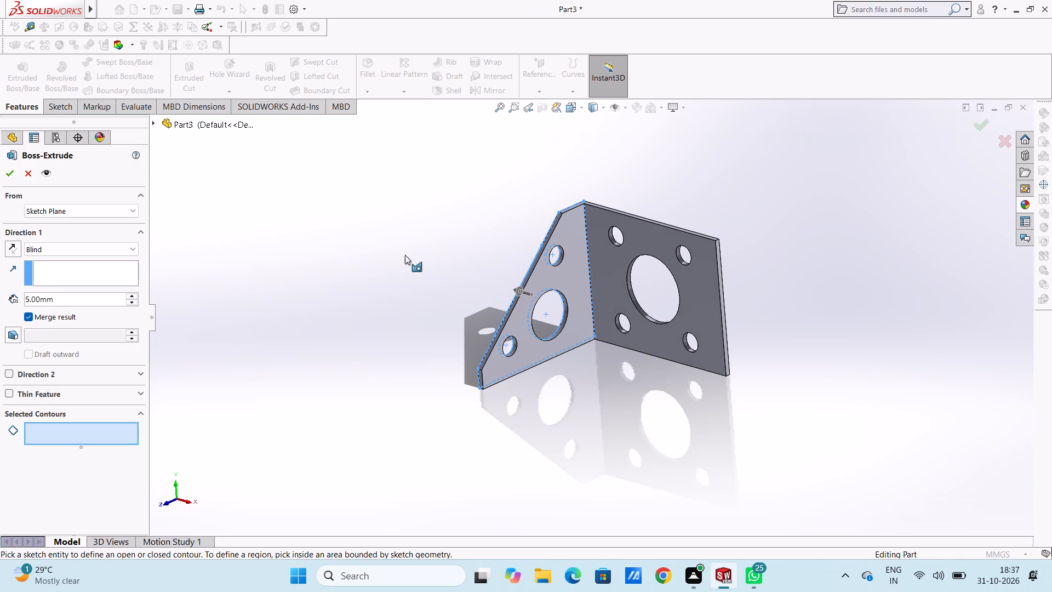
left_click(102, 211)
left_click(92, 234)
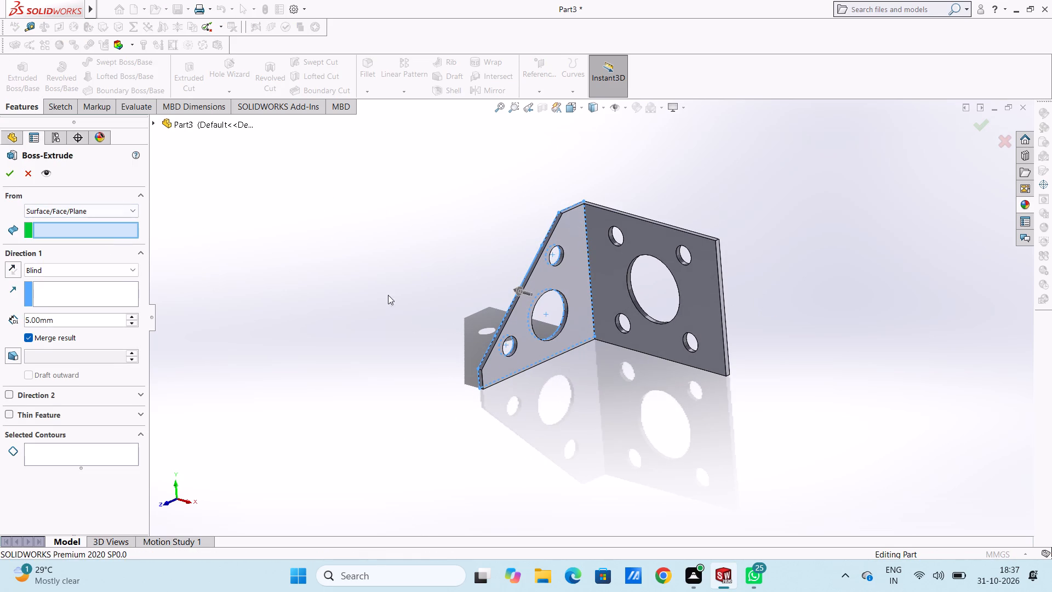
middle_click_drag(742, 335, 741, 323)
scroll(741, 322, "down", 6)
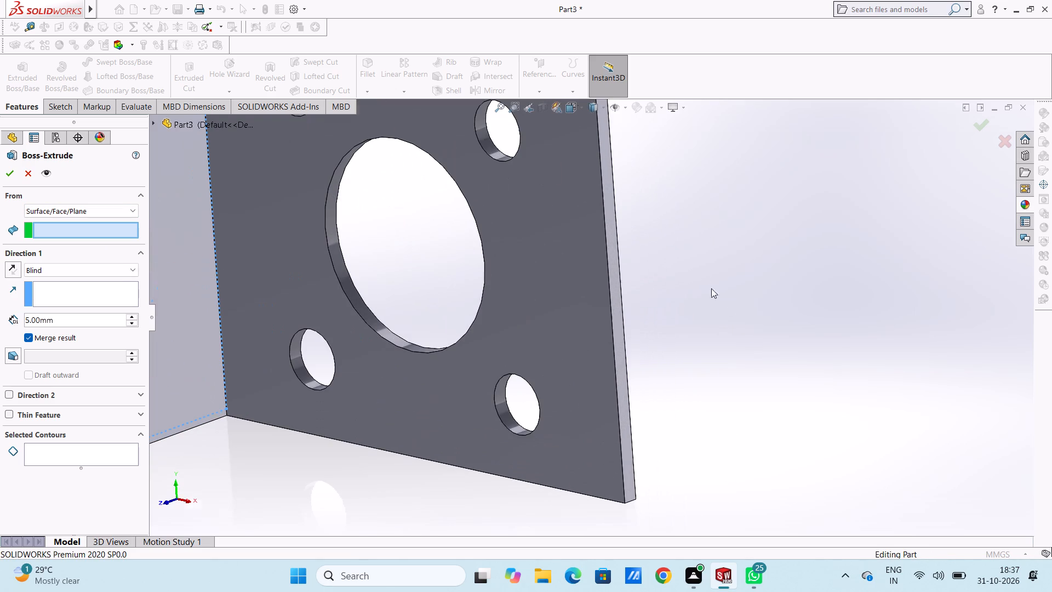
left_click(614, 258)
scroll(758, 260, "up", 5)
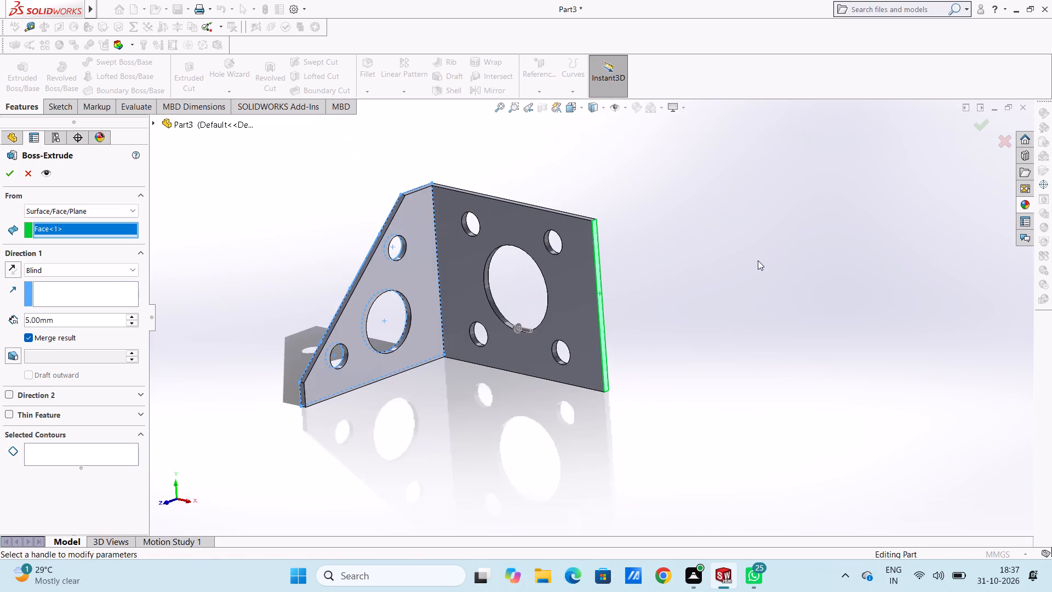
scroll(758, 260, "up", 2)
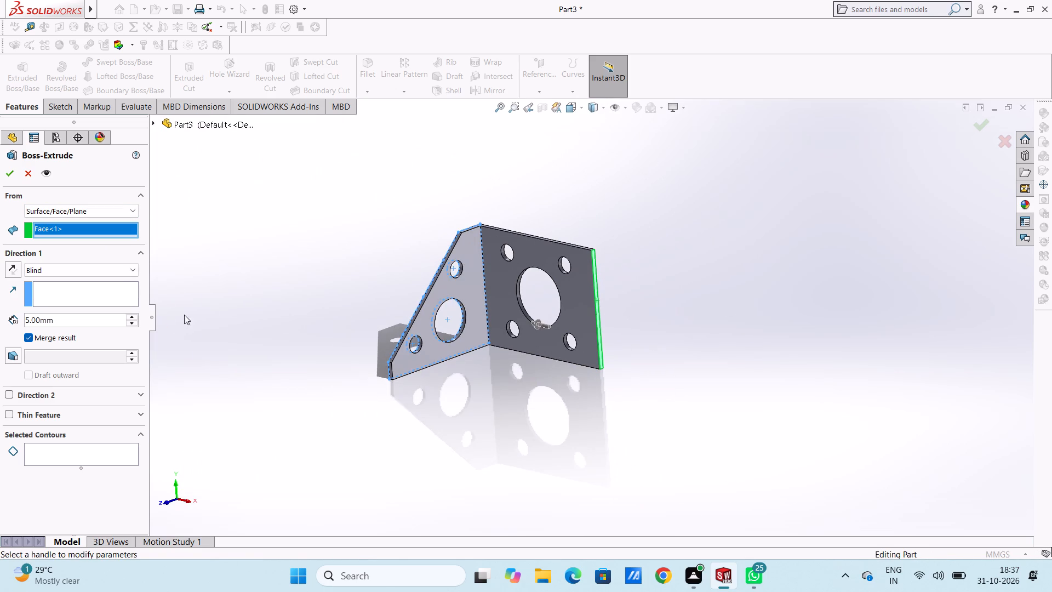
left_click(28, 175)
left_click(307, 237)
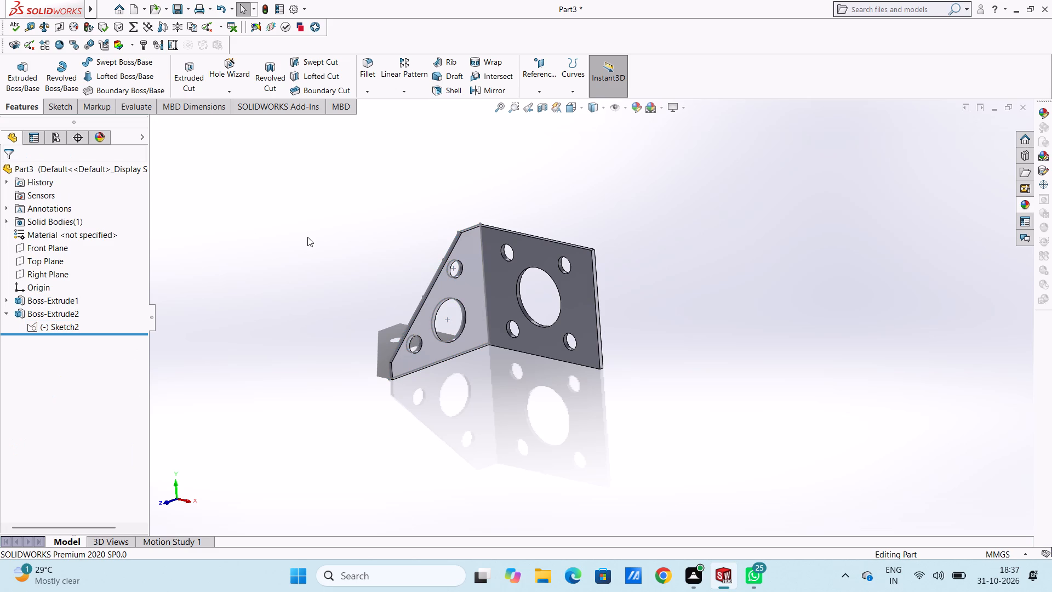
Undo the side wall's extrusion.
key("ctrl+z")
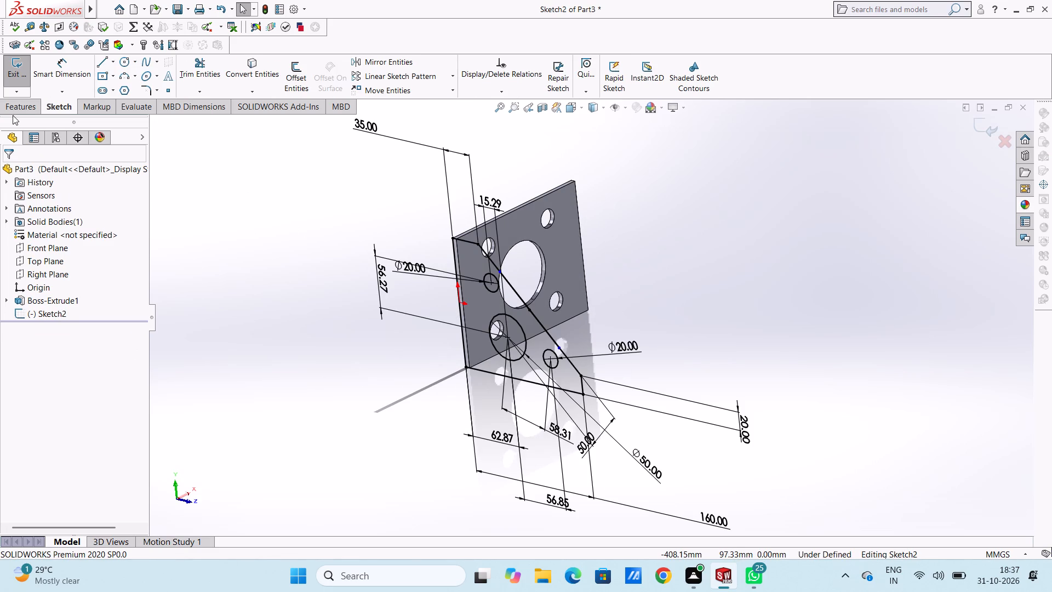
Extrude the side wall sketch's main region and the narrow strip along the plate 5 mm in the reversed direction, with merge result on.
left_click(19, 109)
left_click(21, 84)
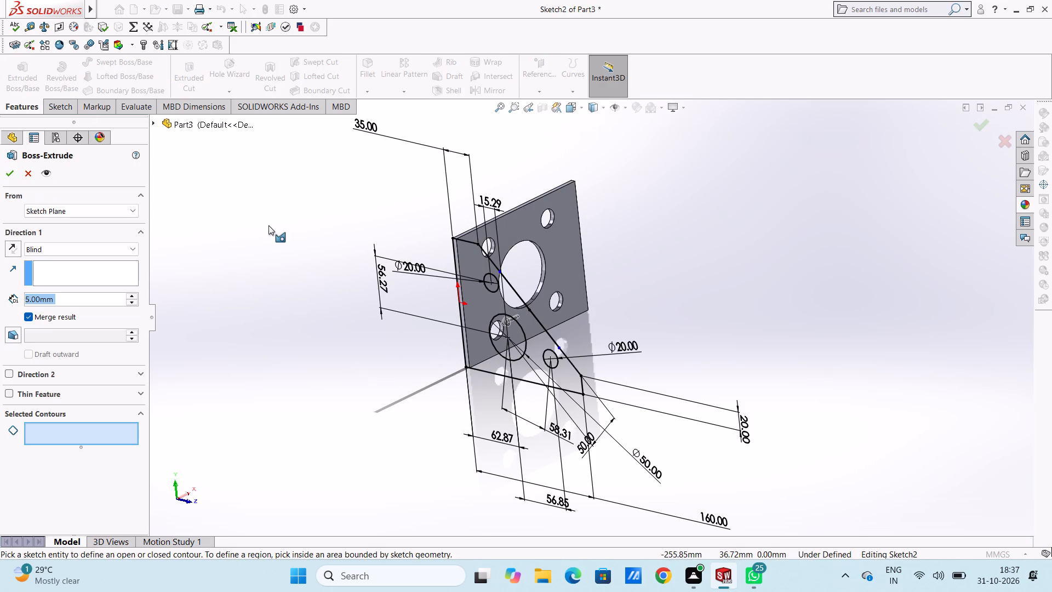
left_click(477, 270)
middle_click_drag(594, 258, 614, 259)
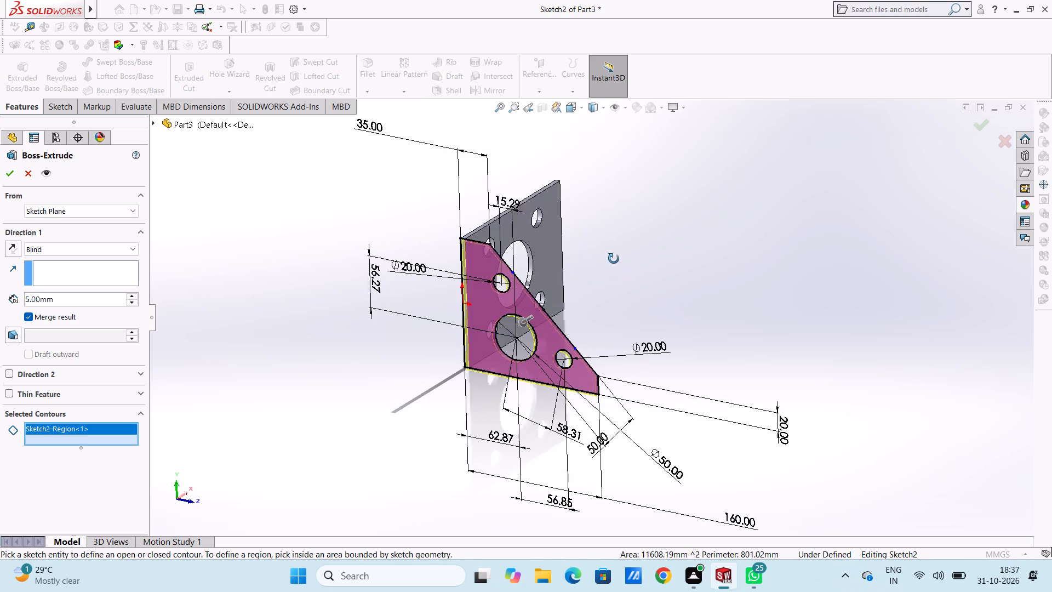
middle_click_drag(614, 259, 619, 259)
scroll(524, 291, "down", 5)
scroll(455, 212, "down", 5)
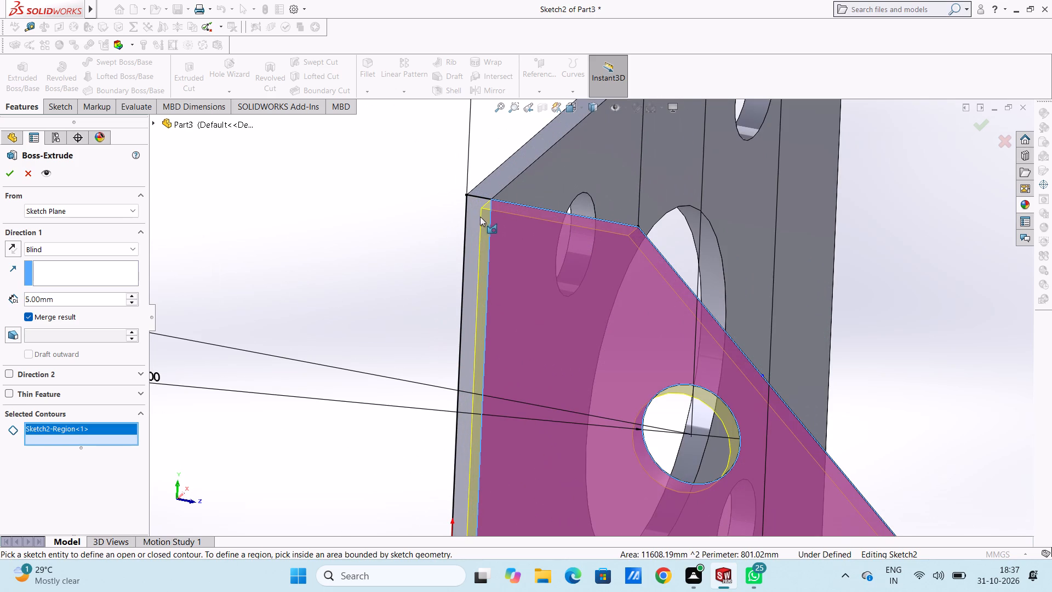
left_click(478, 207)
scroll(339, 208, "up", 4)
scroll(363, 251, "up", 5)
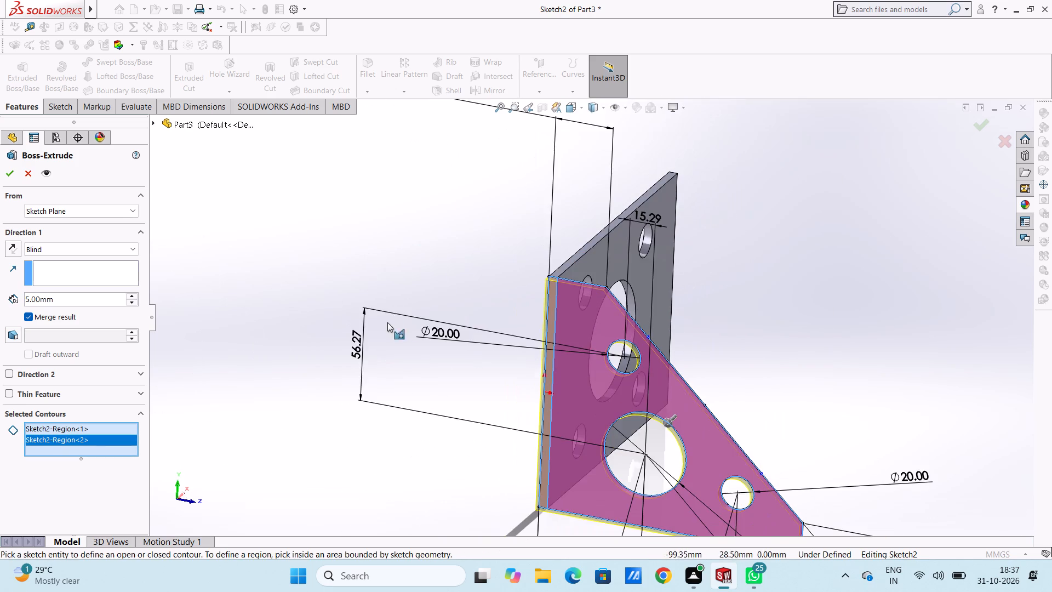
scroll(396, 337, "up", 6)
scroll(648, 405, "down", 5)
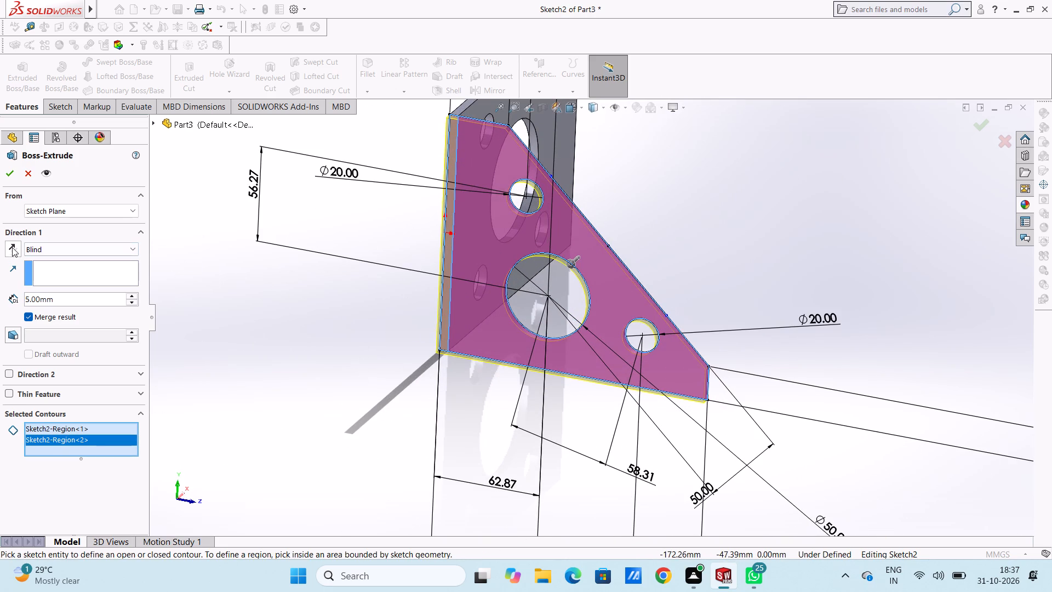
left_click(13, 249)
left_click(9, 170)
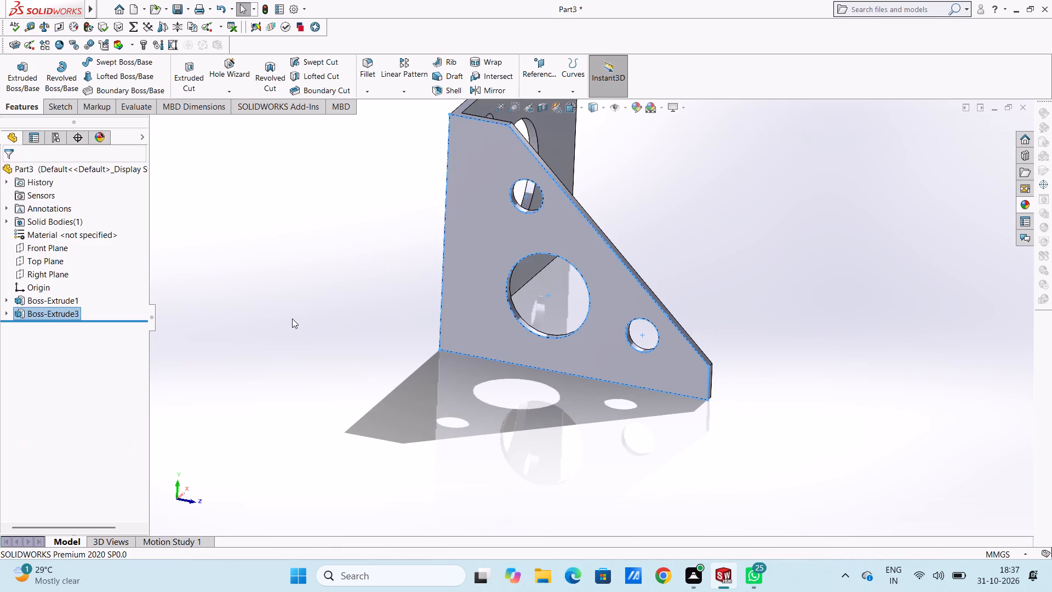
left_click(292, 318)
Examine the rebuilt side wall and its joint with the plate from several angles.
middle_click_drag(358, 310, 279, 271)
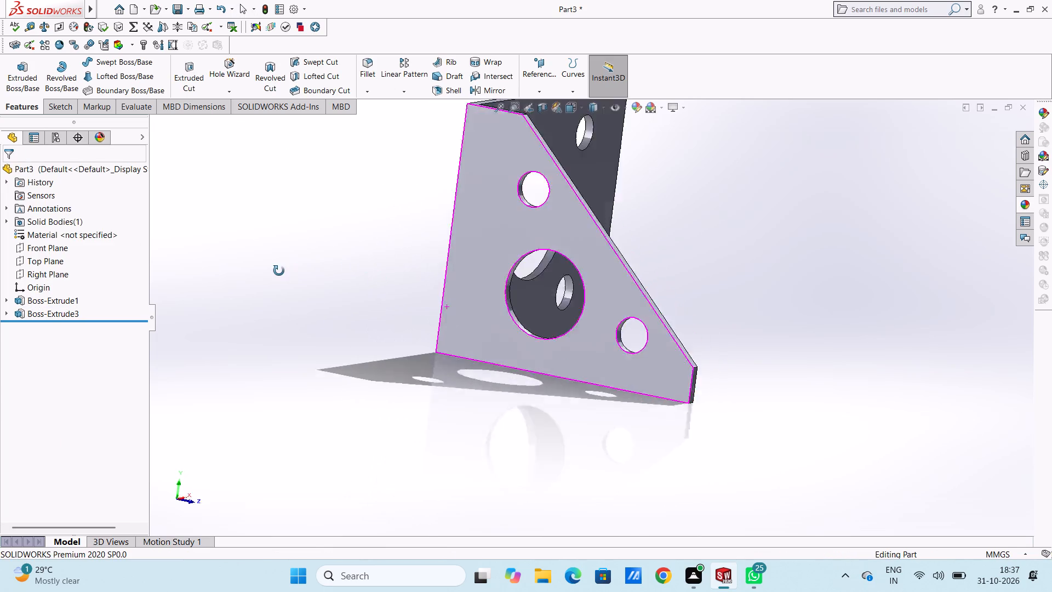
middle_click_drag(279, 271, 277, 272)
scroll(277, 272, "up", 3)
middle_click_drag(426, 373, 391, 363)
scroll(480, 250, "down", 4)
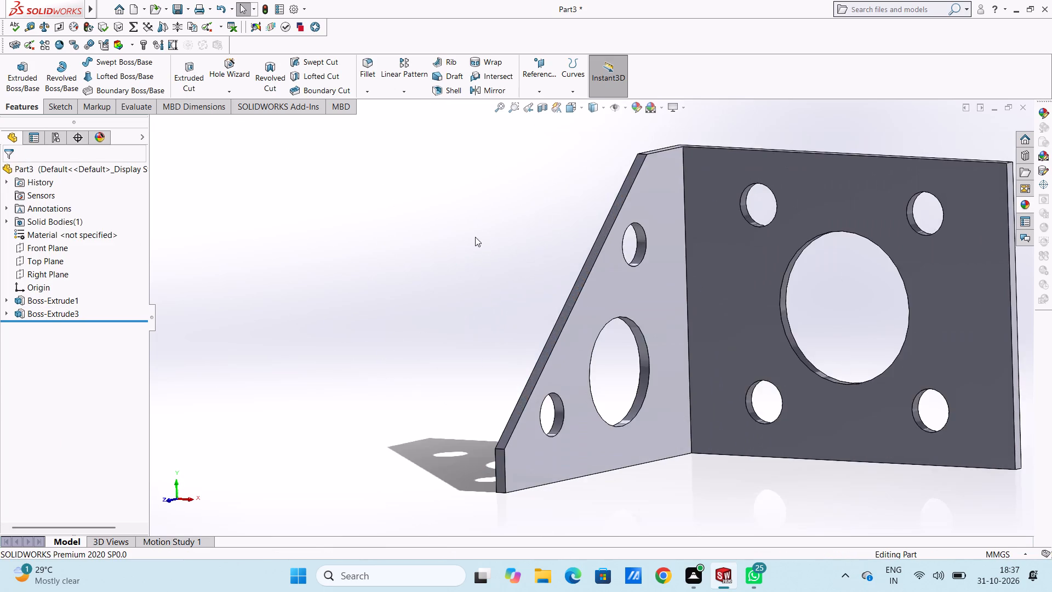
middle_click_drag(484, 236, 599, 280)
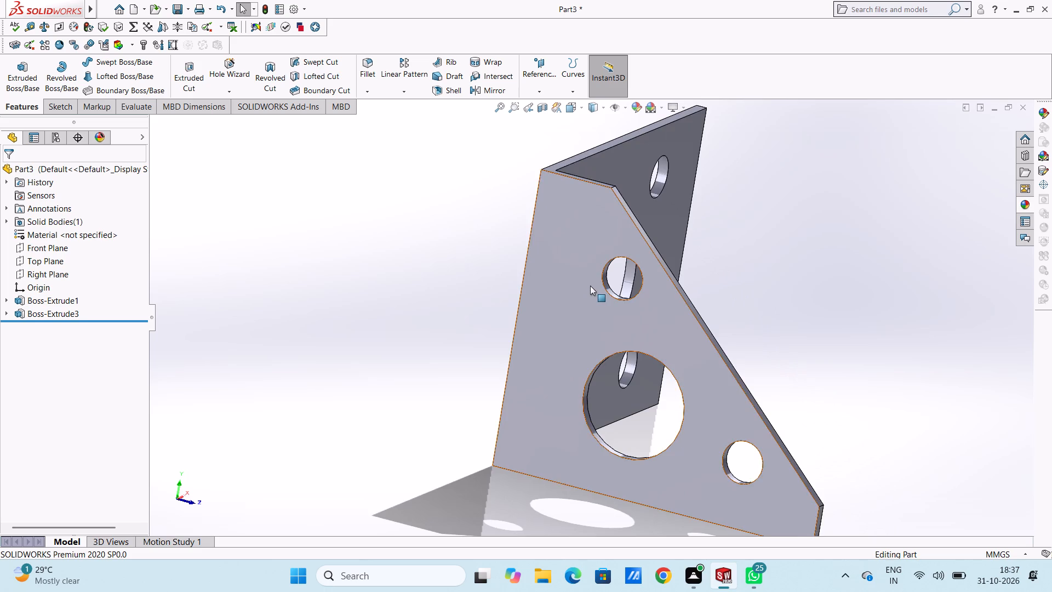
scroll(586, 286, "up", 3)
scroll(636, 408, "down", 2)
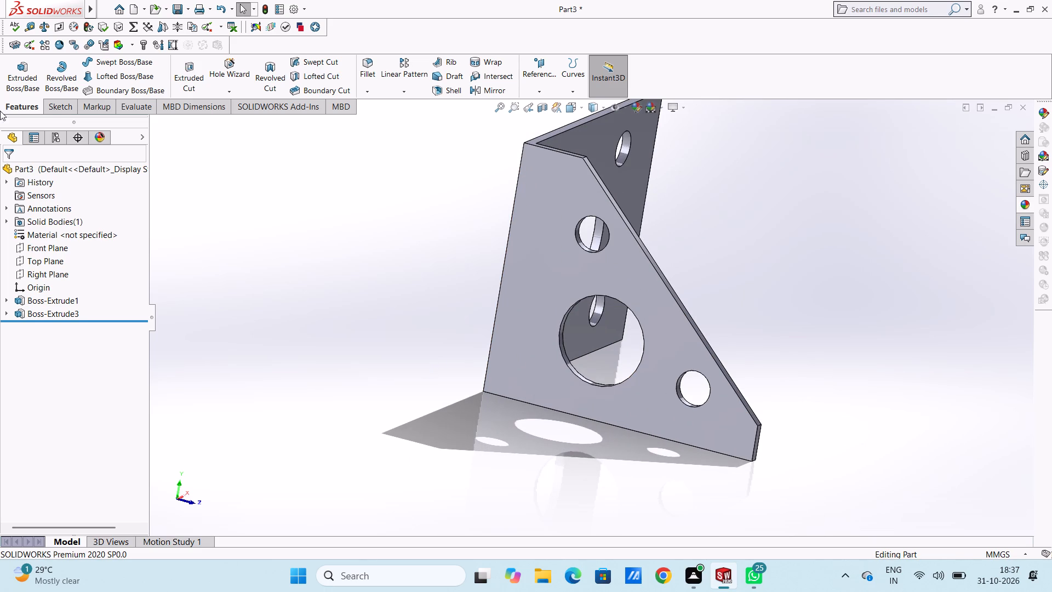
Extrude both regions of the side wall sketch again, 5 mm blind with merge result on, starting from the plate's opposite end face.
left_click(5, 309)
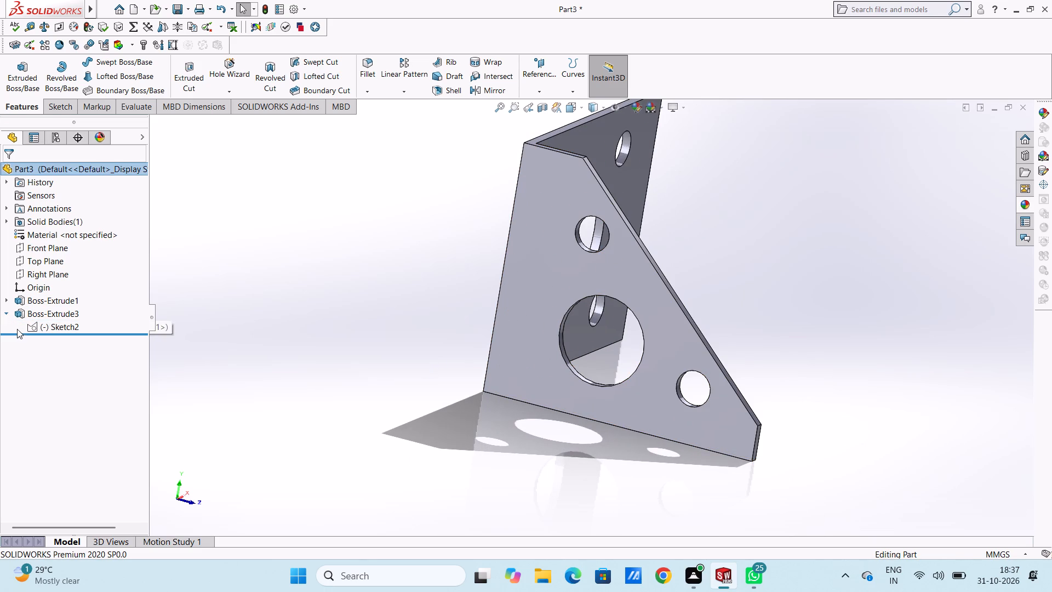
left_click(57, 327)
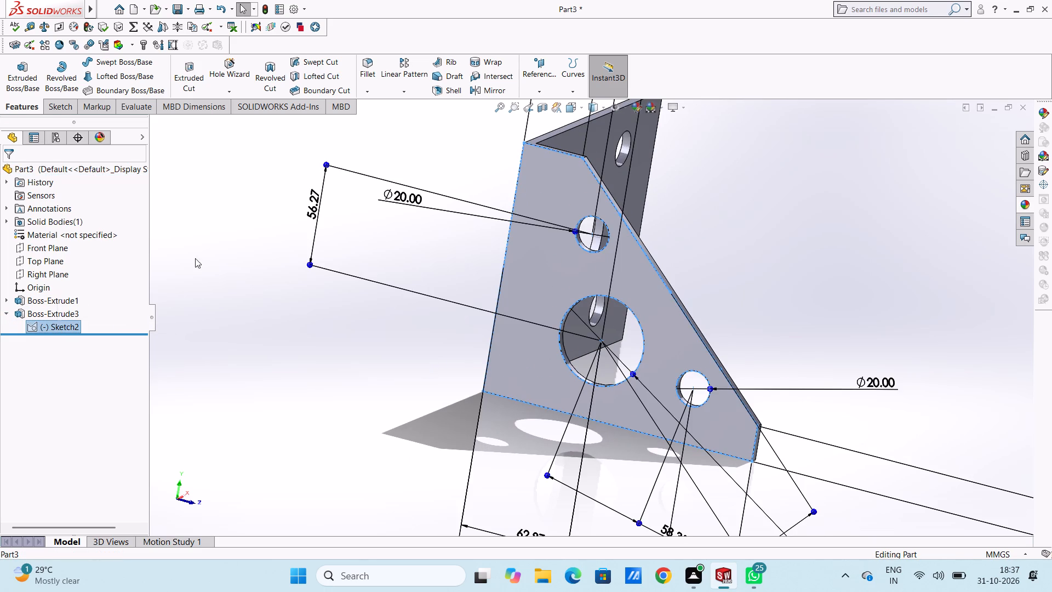
left_click(14, 70)
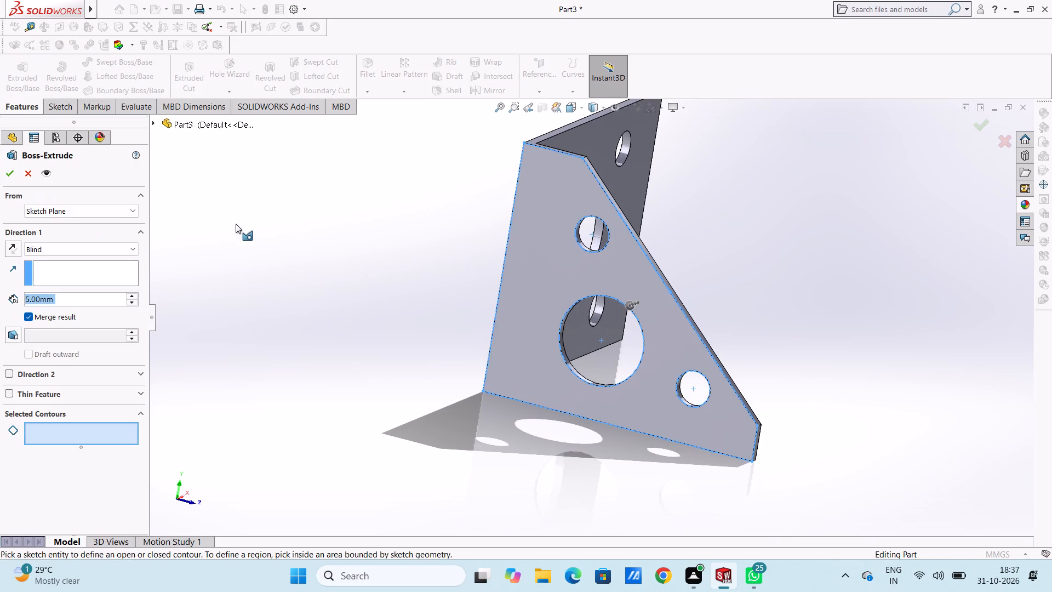
left_click(539, 212)
left_click(523, 175)
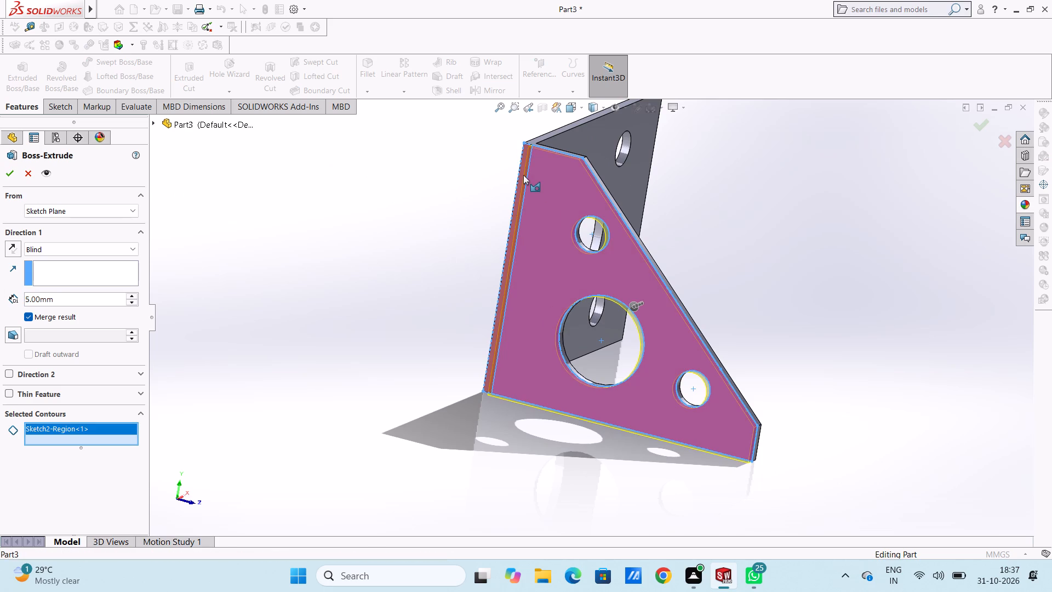
scroll(392, 239, "up", 5)
middle_click_drag(391, 309, 288, 300)
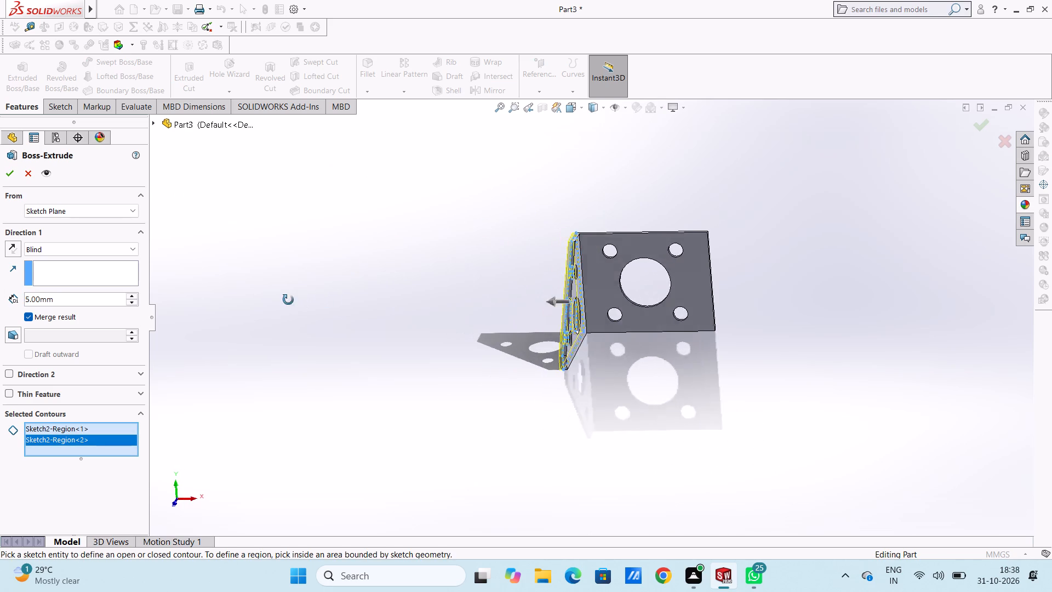
middle_click_drag(288, 300, 287, 300)
scroll(727, 262, "down", 3)
middle_click_drag(714, 267, 697, 275)
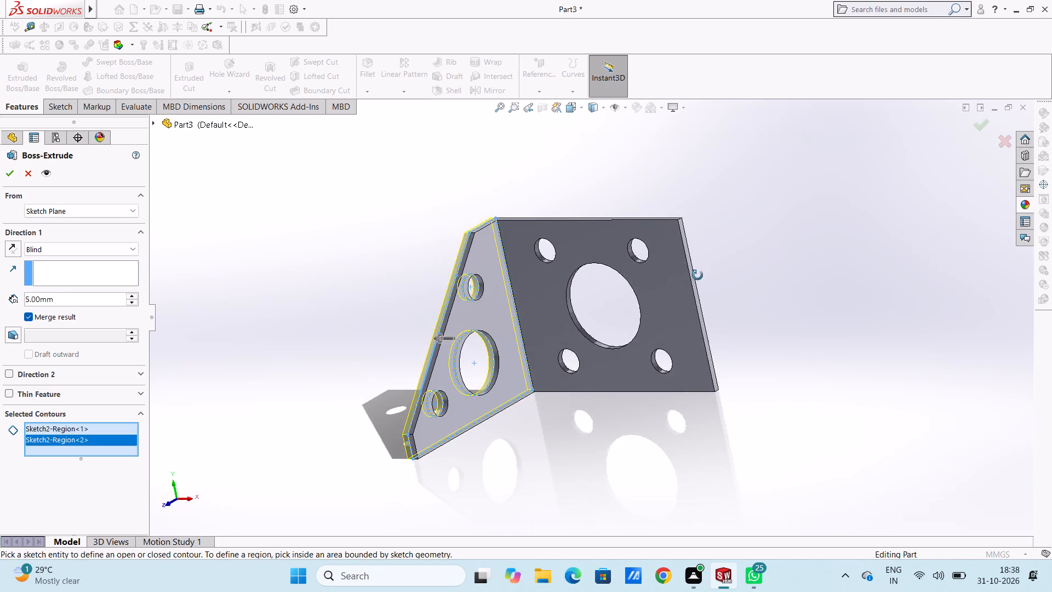
middle_click_drag(697, 275, 697, 281)
scroll(705, 284, "down", 4)
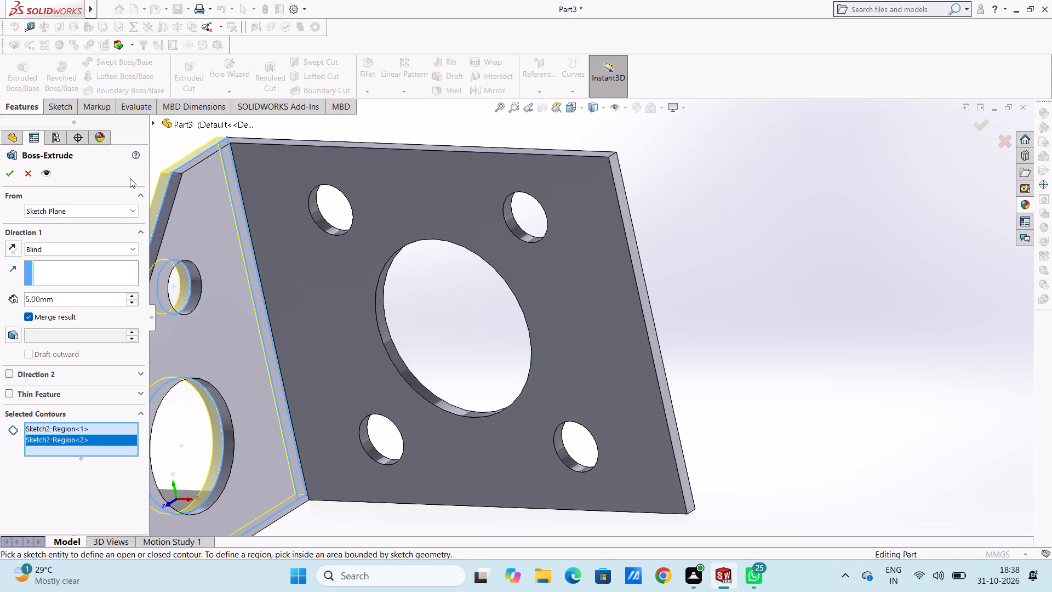
left_click(98, 213)
left_click(88, 236)
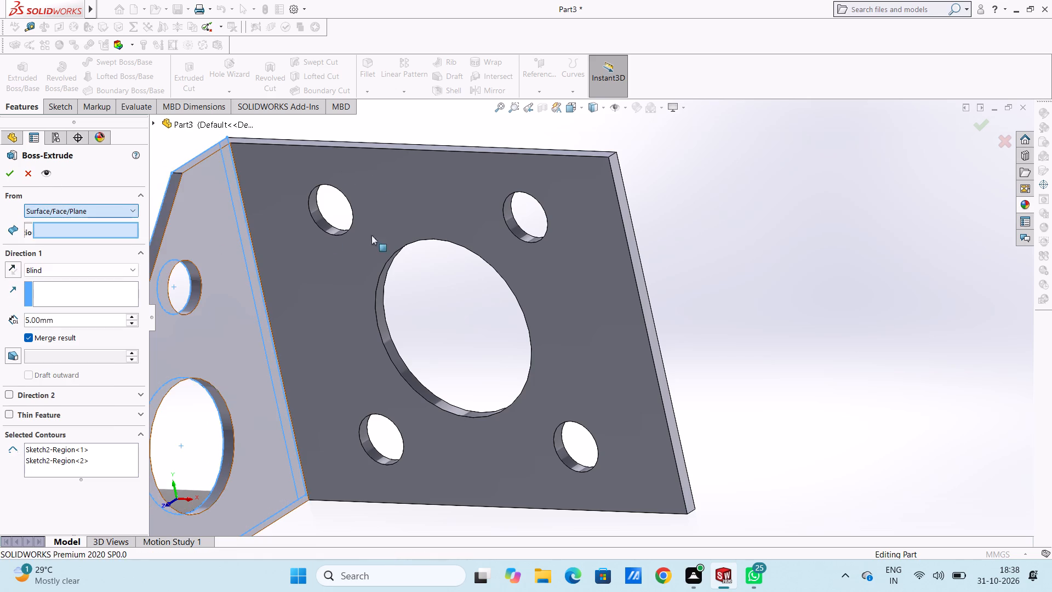
left_click(622, 205)
scroll(610, 226, "up", 6)
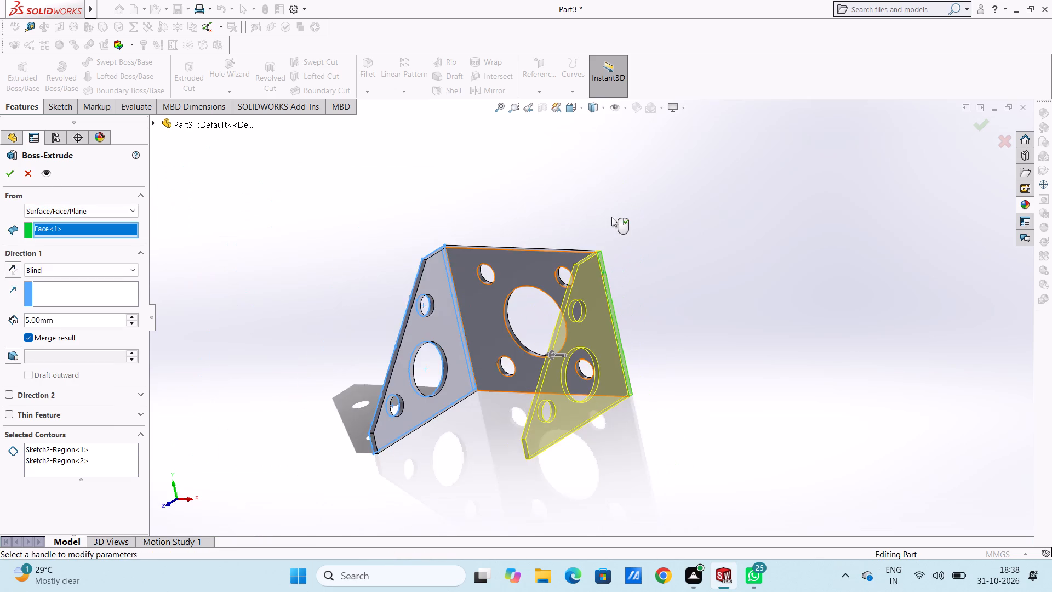
scroll(613, 218, "up", 3)
middle_click_drag(629, 255, 664, 296)
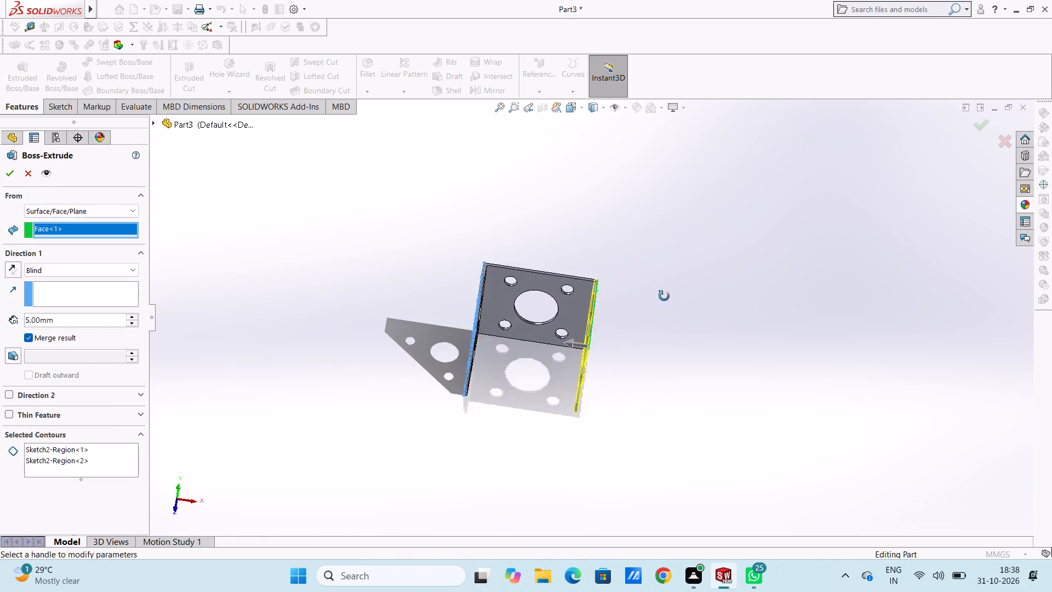
middle_click_drag(664, 296, 638, 295)
left_click(14, 178)
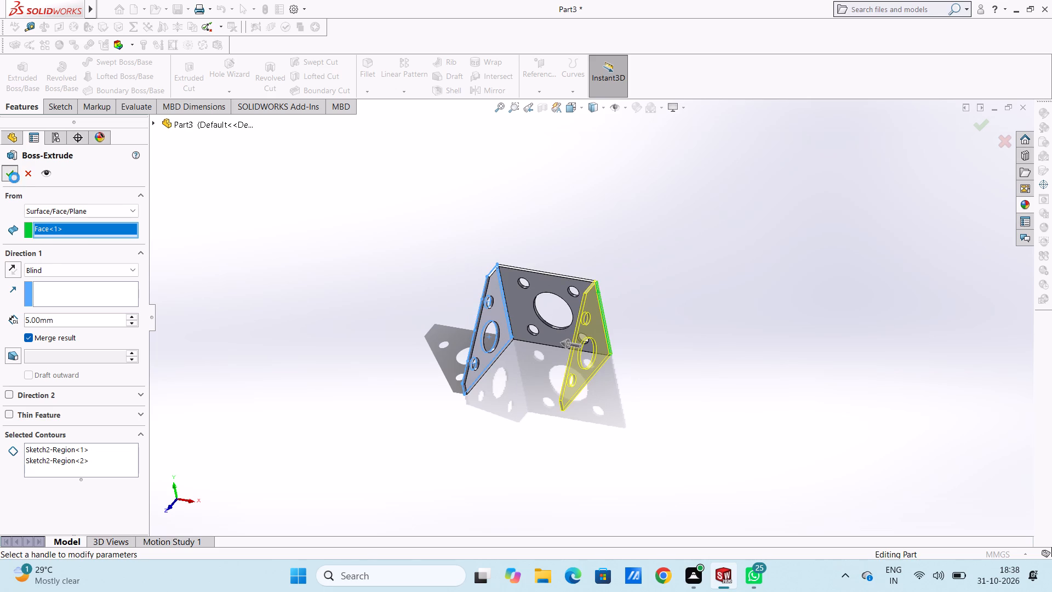
left_click(380, 269)
Examine the bracket with its two side walls, including the corners where they meet the plate.
middle_click_drag(386, 338, 401, 263)
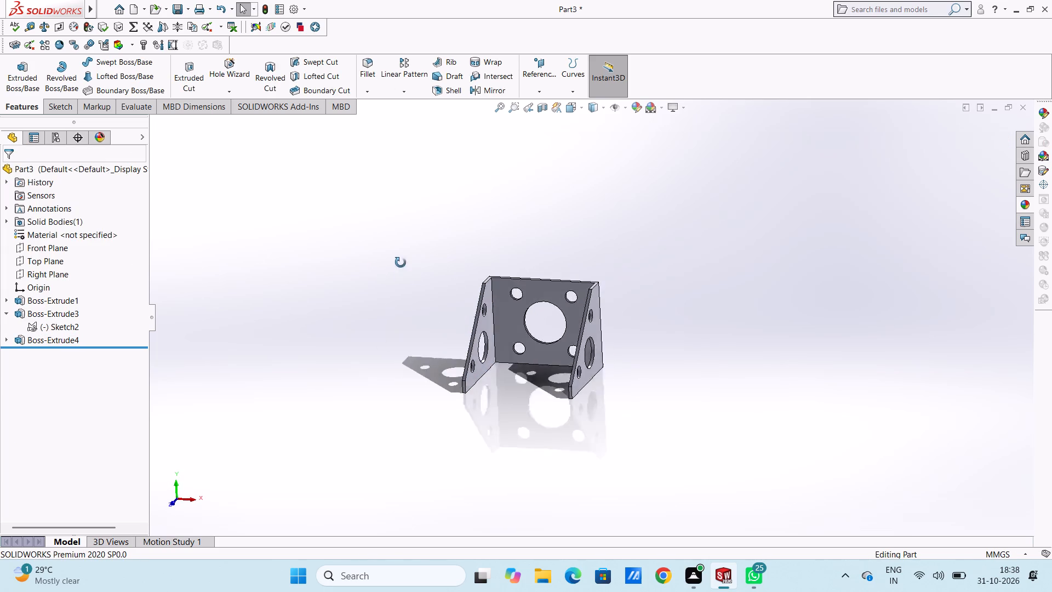
middle_click_drag(401, 263, 397, 338)
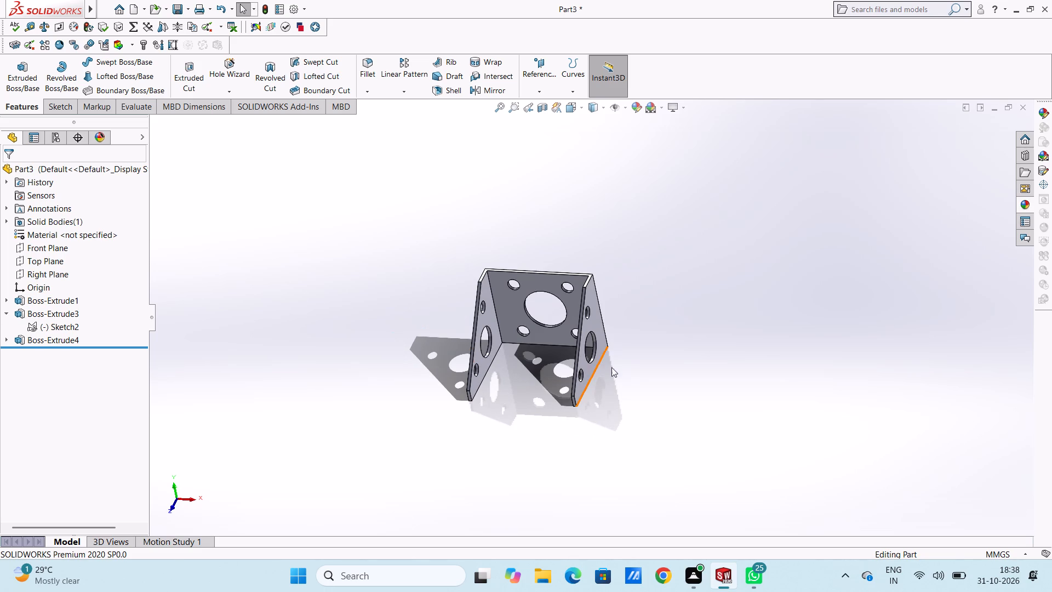
scroll(547, 345, "down", 5)
middle_click_drag(533, 324, 529, 351)
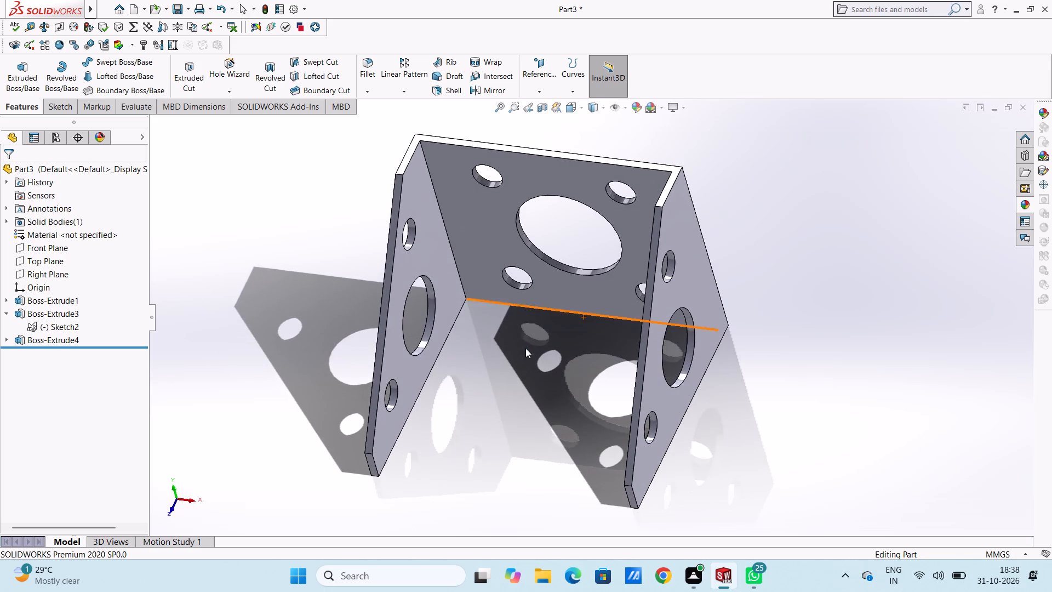
scroll(506, 230, "up", 2)
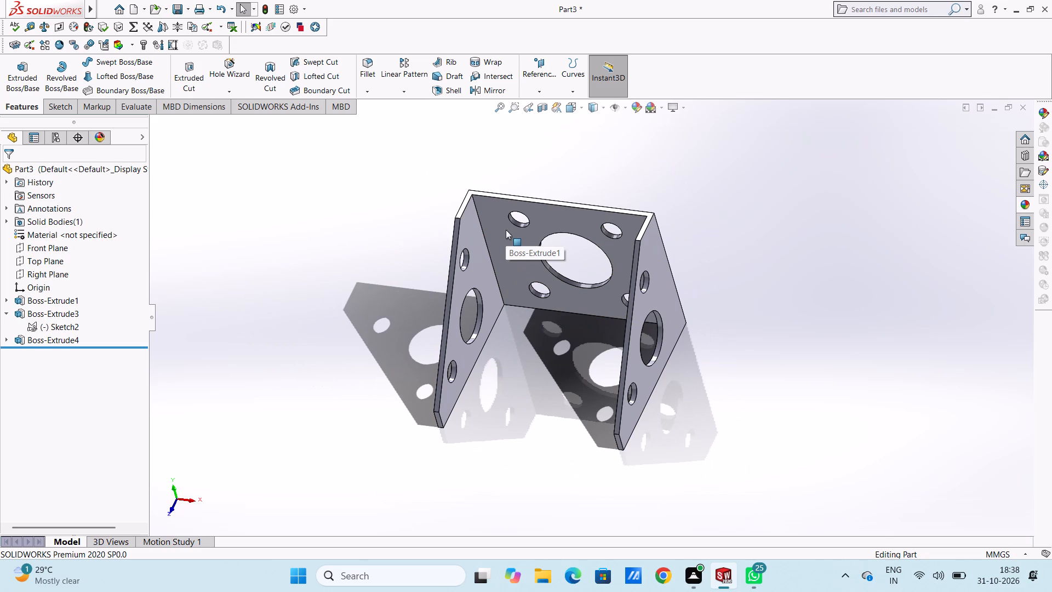
scroll(551, 199, "down", 5)
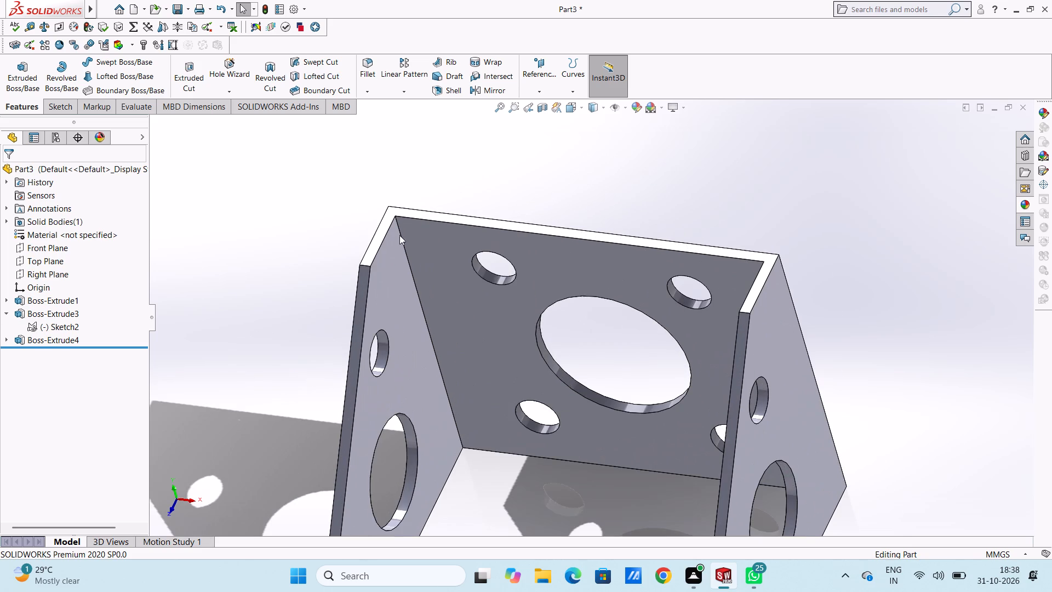
Fillet the two outer edges where the side walls meet the plate with a 10 mm radius.
middle_click_drag(392, 202, 423, 278)
left_click(370, 71)
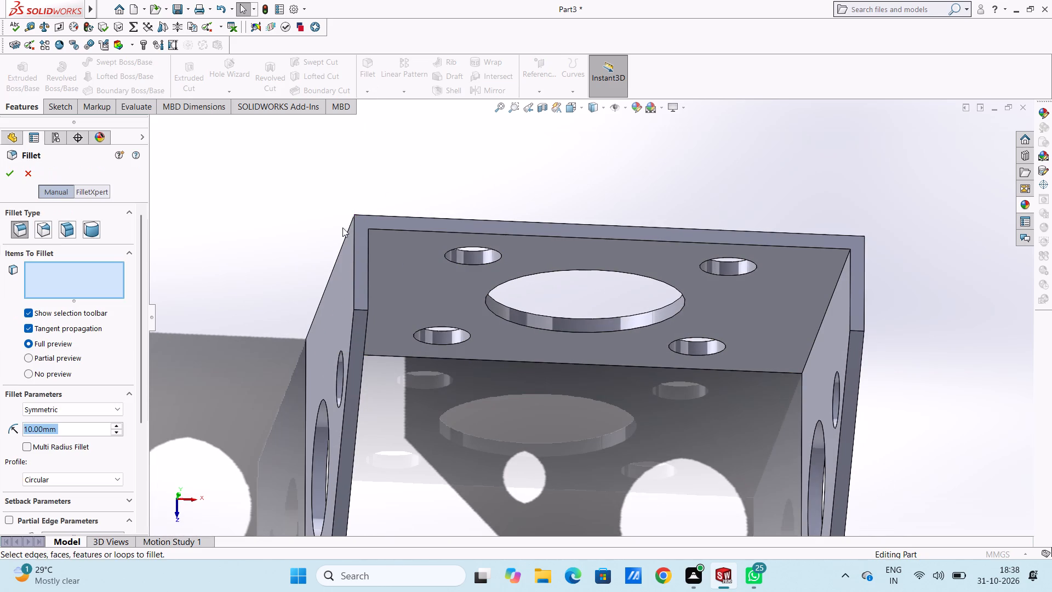
left_click(347, 231)
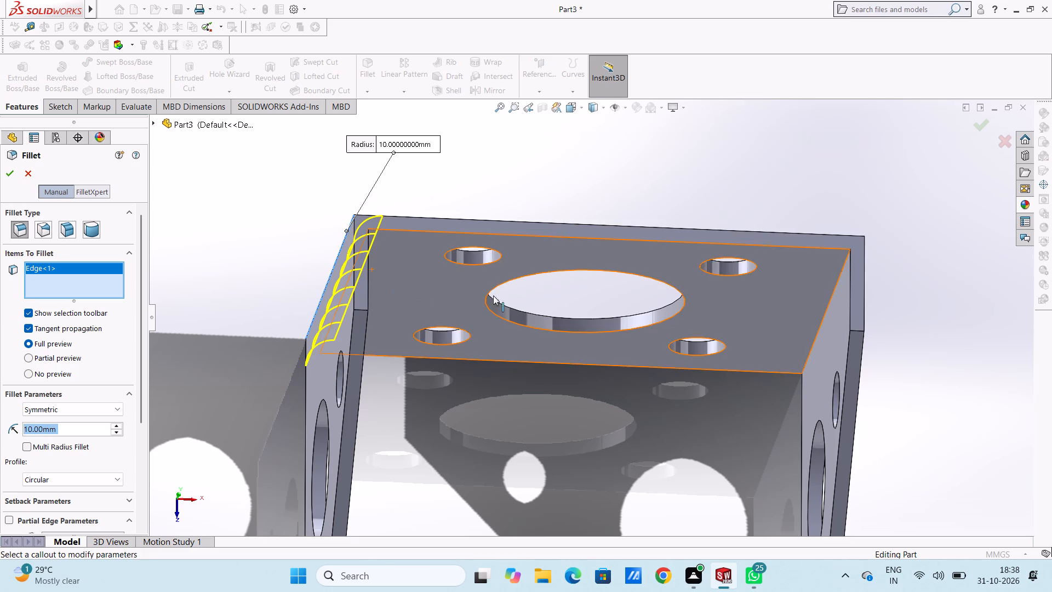
scroll(739, 215, "up", 3)
middle_click_drag(715, 255, 704, 195)
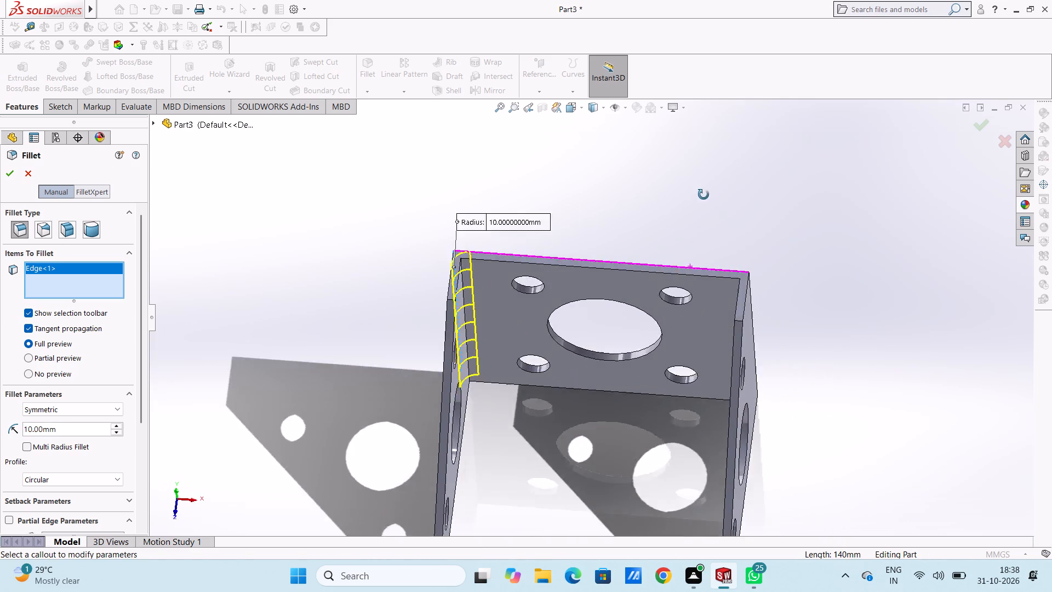
middle_click_drag(704, 195, 677, 236)
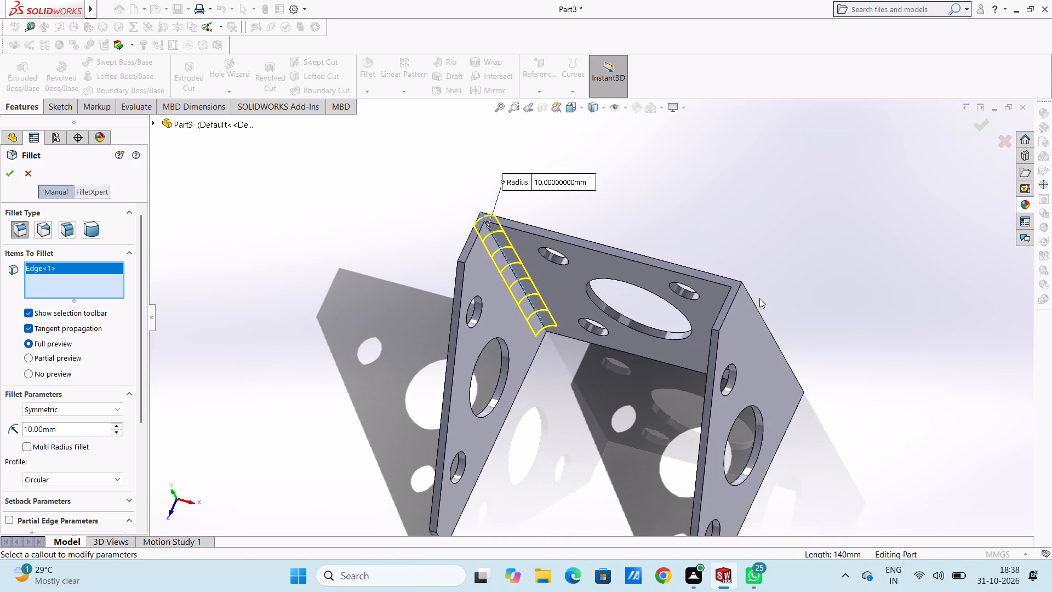
left_click(753, 301)
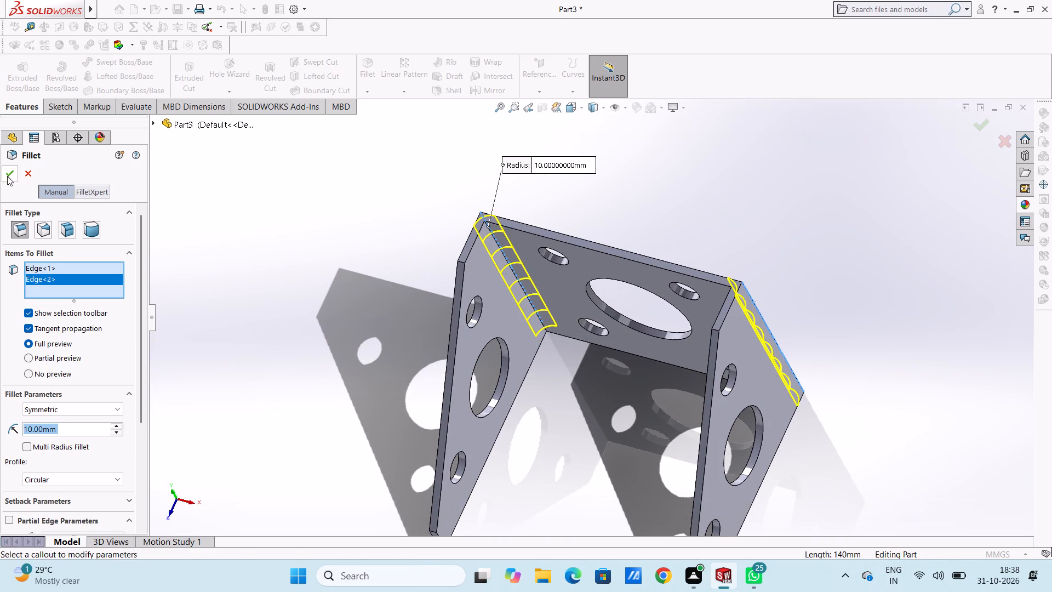
left_click(16, 172)
Fillet the two inner edges between the plate and the side walls with a 10 mm radius.
middle_click_drag(329, 225, 357, 223)
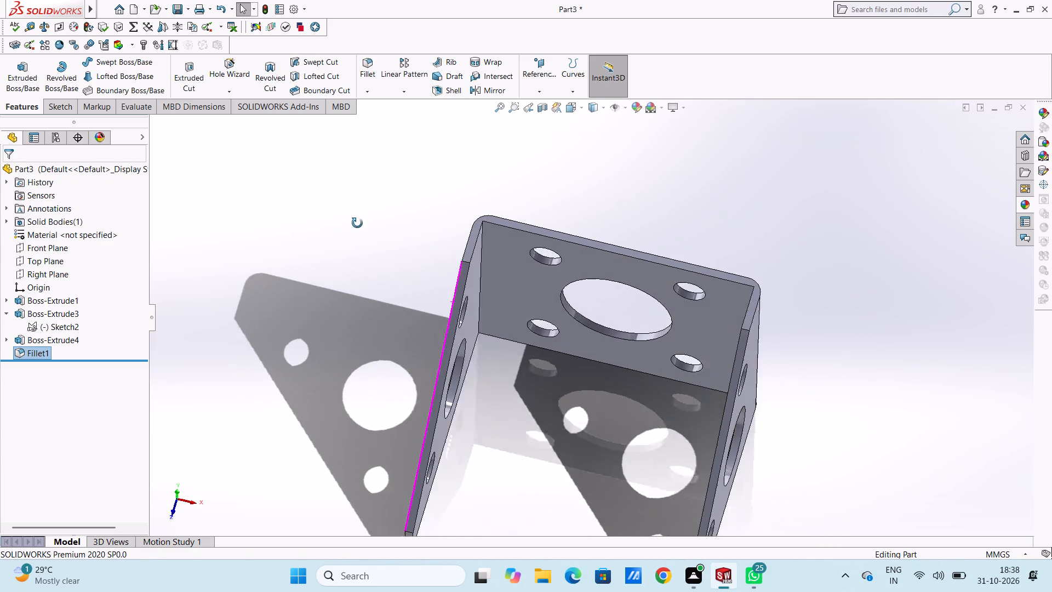
middle_click_drag(357, 223, 339, 210)
scroll(542, 276, "down", 1)
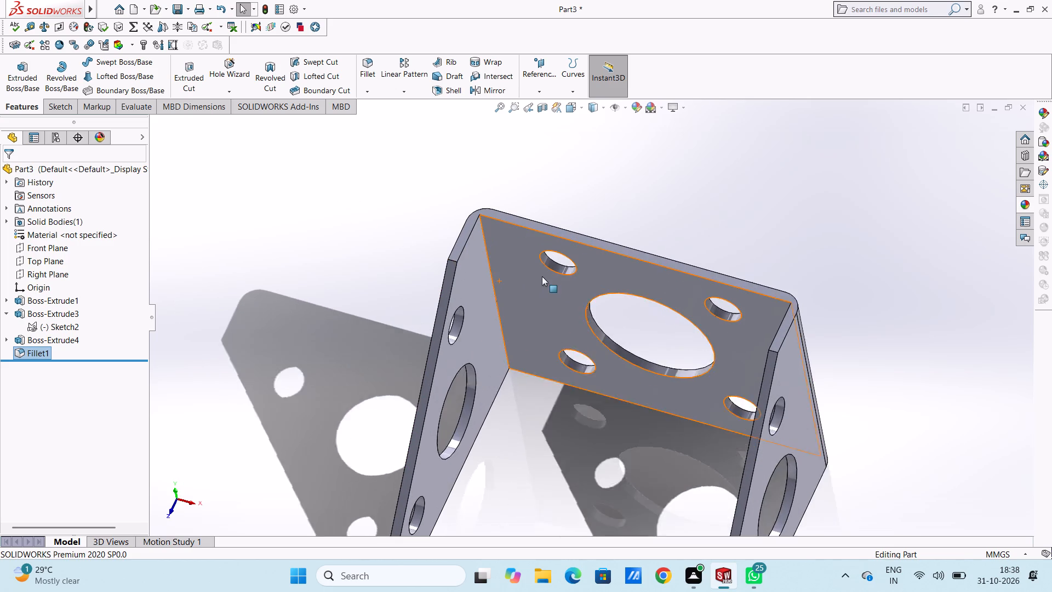
scroll(542, 276, "down", 2)
left_click(371, 70)
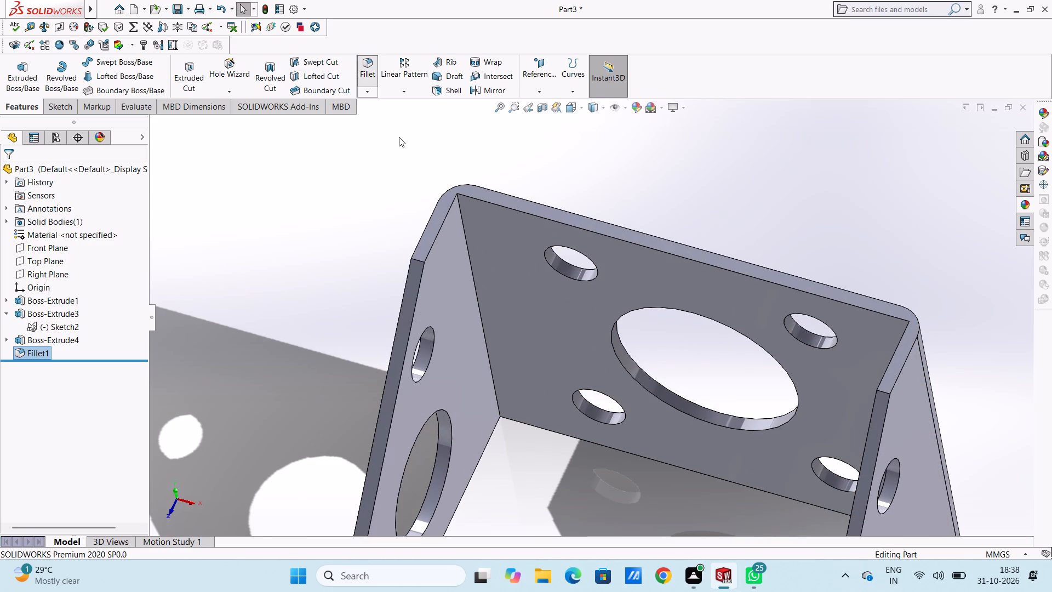
left_click(462, 228)
middle_click_drag(328, 203, 351, 232)
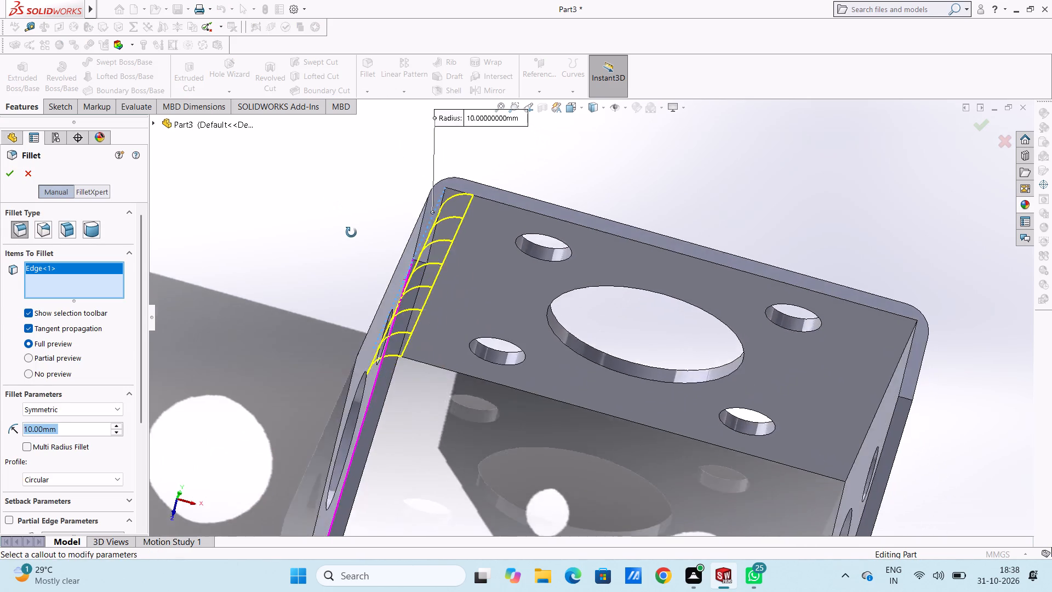
middle_click_drag(351, 232, 373, 270)
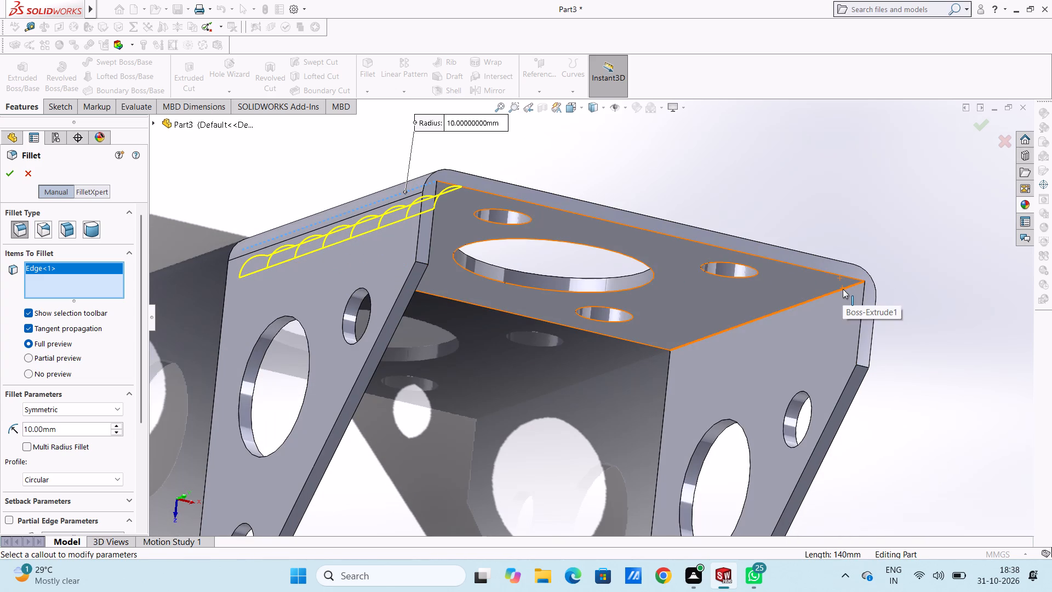
left_click(843, 289)
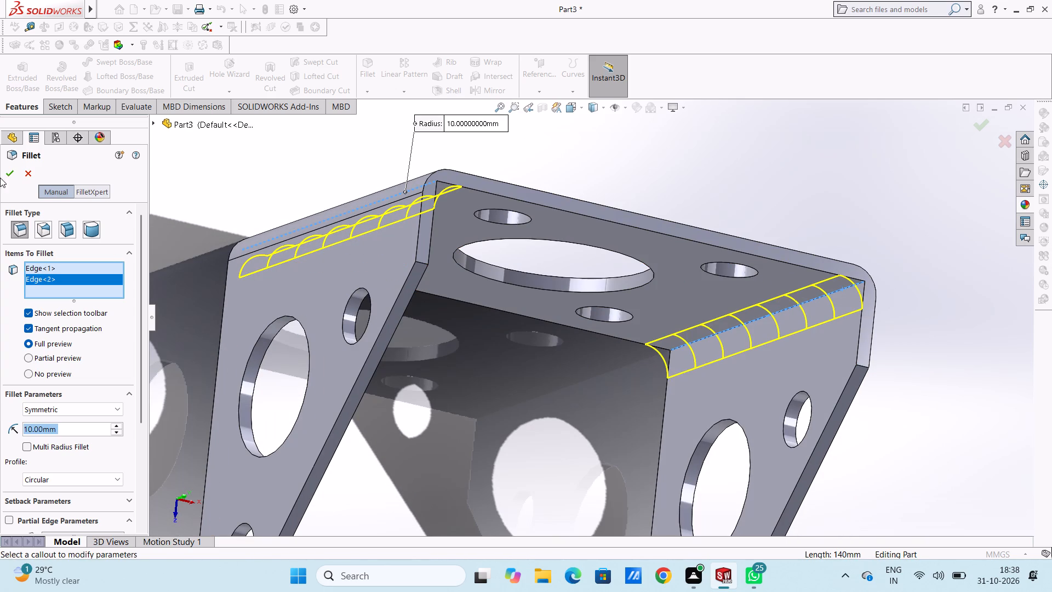
left_click(5, 173)
Examine the filleted bracket from several angles, including the rounded corners, side walls and plate holes.
scroll(375, 200, "up", 4)
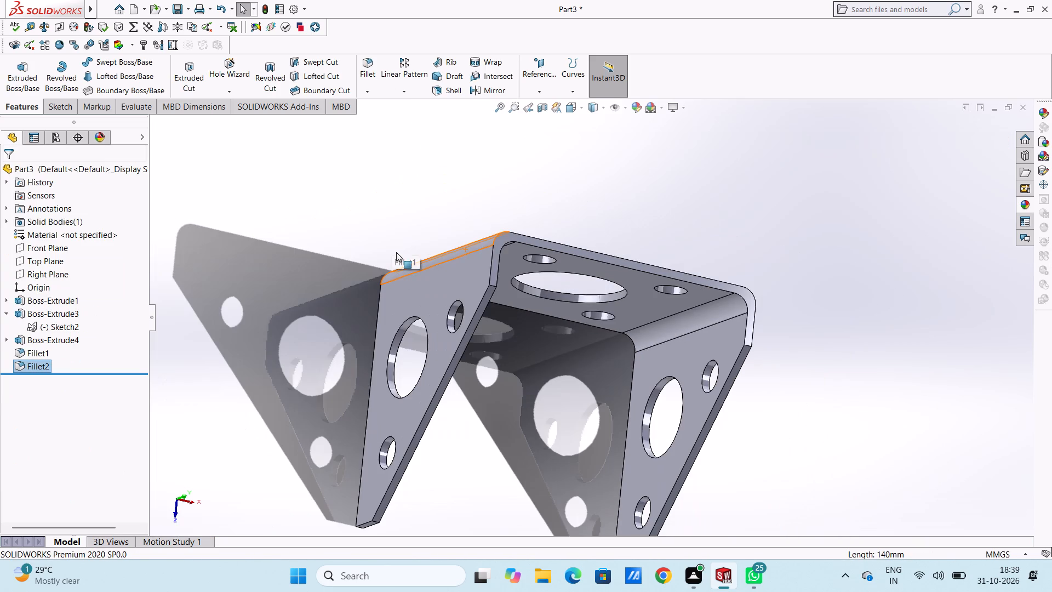
middle_click_drag(364, 269, 338, 243)
scroll(364, 269, "up", 1)
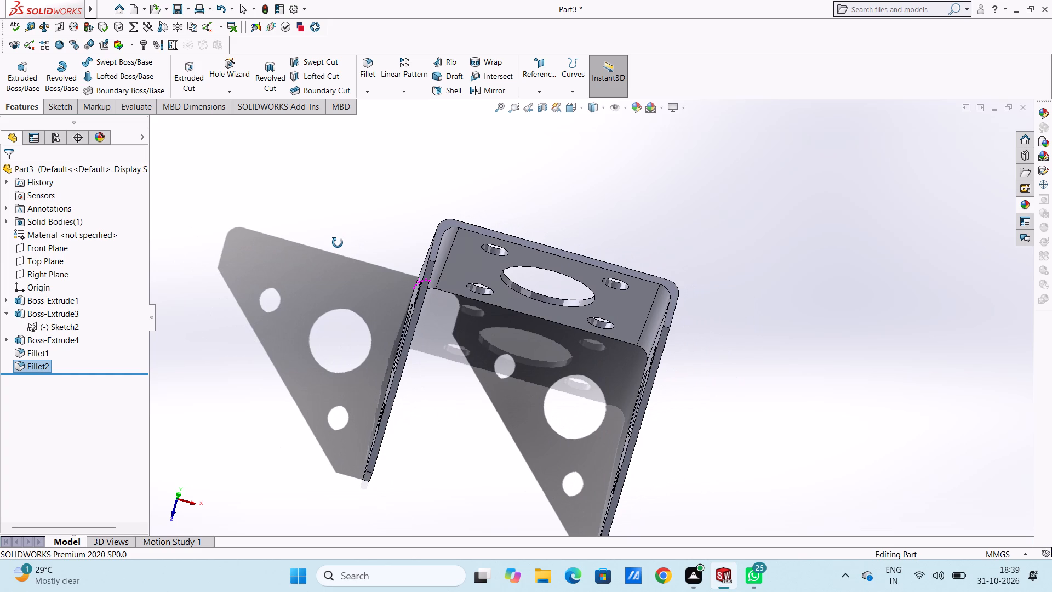
middle_click_drag(338, 243, 325, 246)
scroll(338, 244, "up", 3)
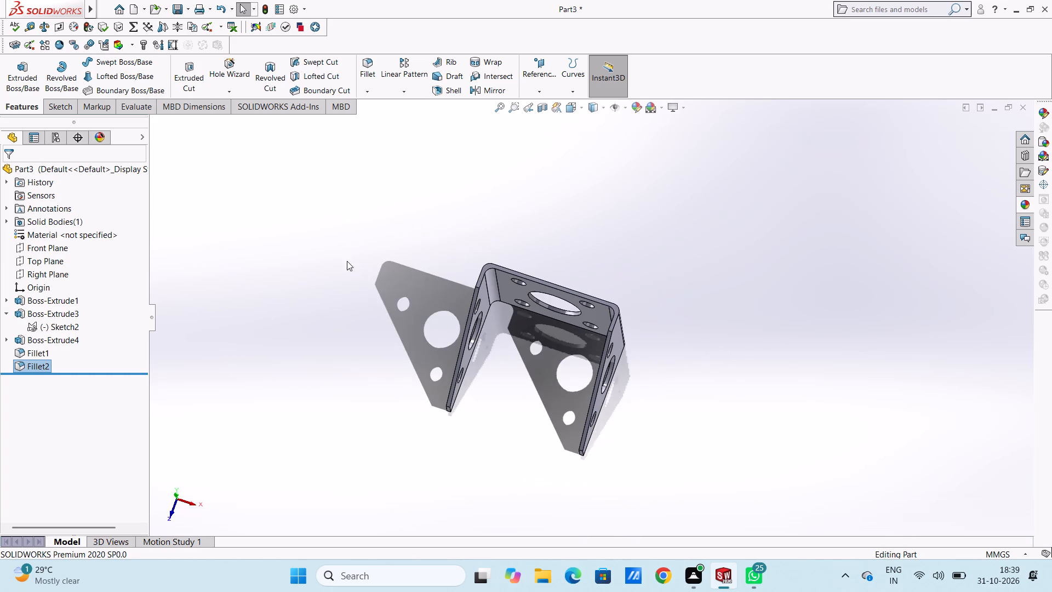
middle_click_drag(375, 331, 371, 256)
middle_click_drag(373, 299, 380, 221)
middle_click_drag(365, 311, 424, 313)
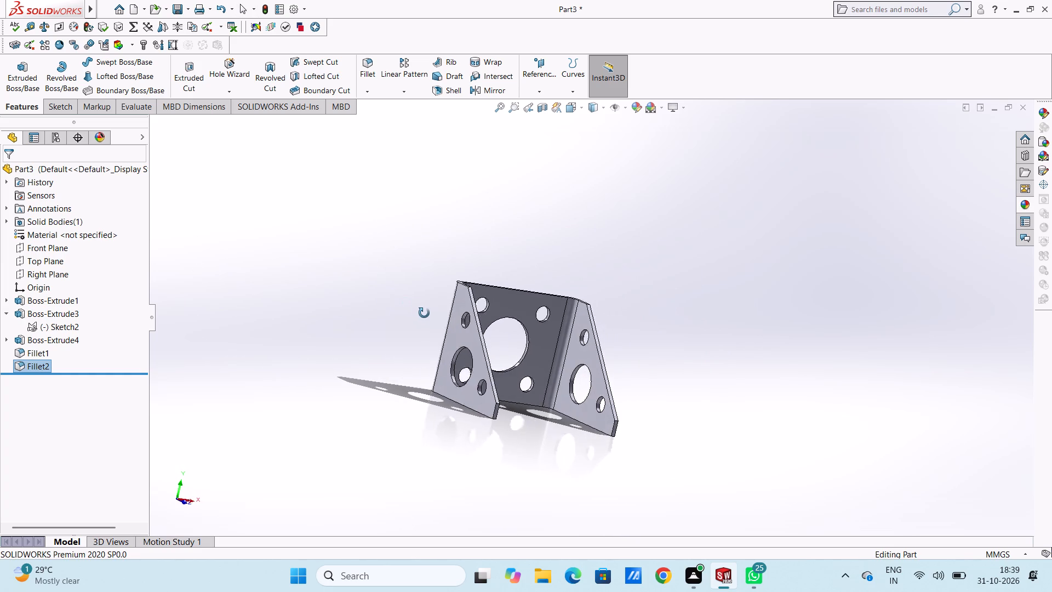
middle_click_drag(424, 313, 347, 275)
scroll(347, 275, "up", 1)
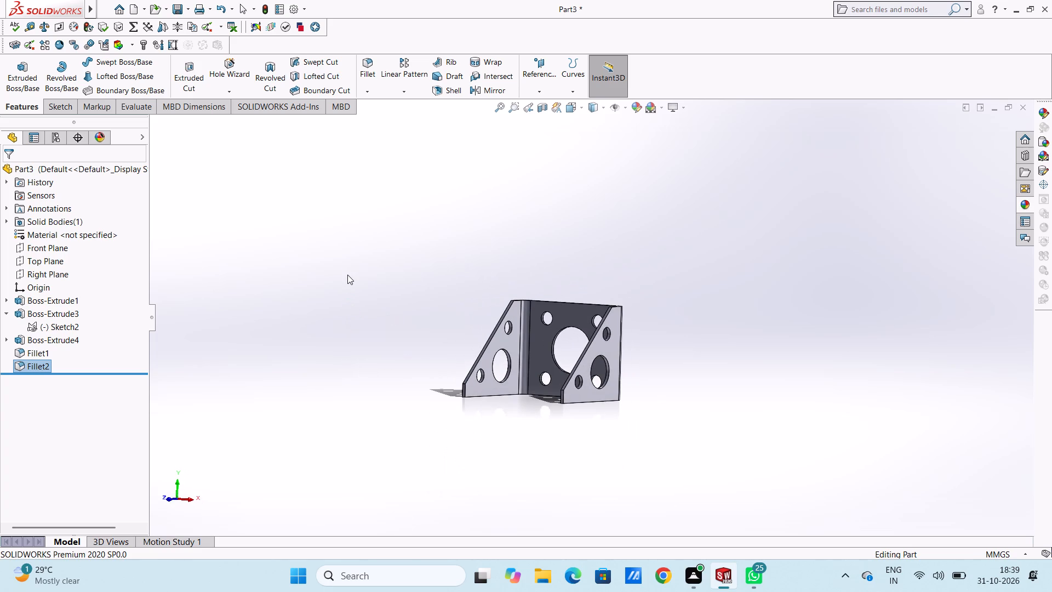
middle_click_drag(359, 417, 441, 392)
scroll(360, 417, "down", 1)
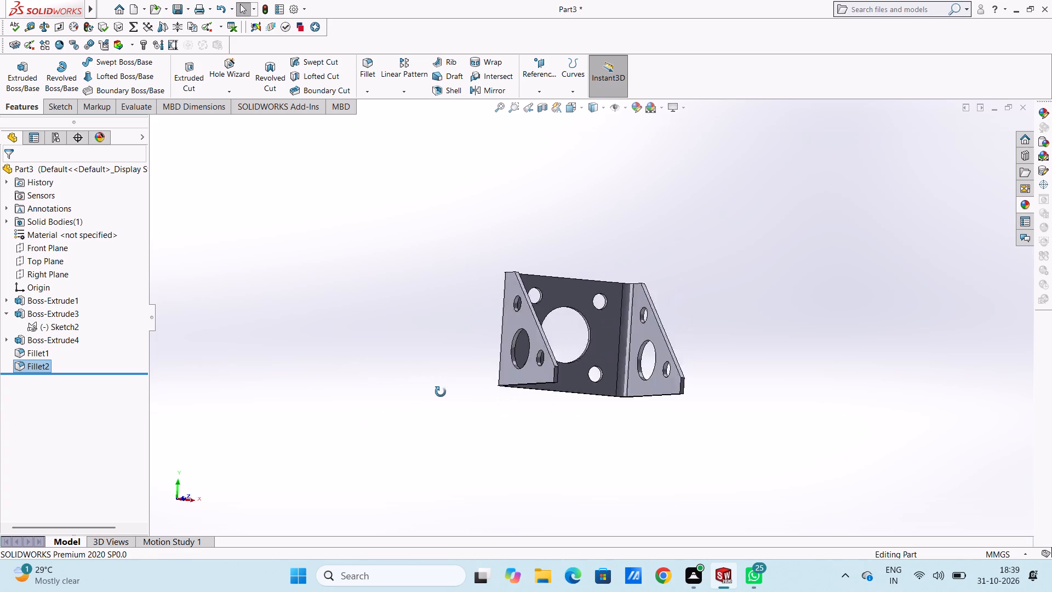
middle_click_drag(441, 392, 374, 453)
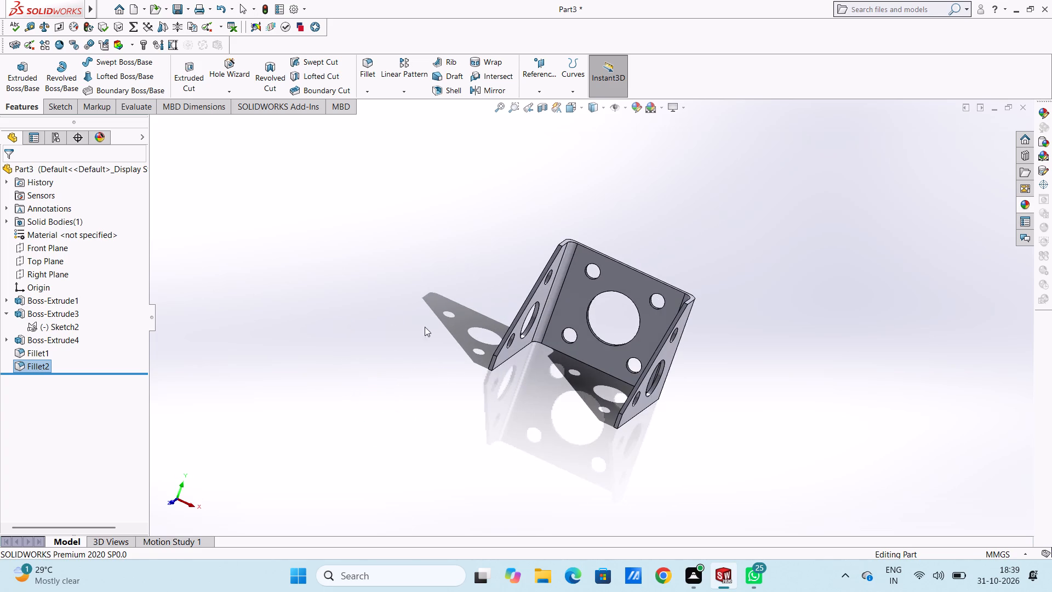
middle_click_drag(446, 346, 441, 325)
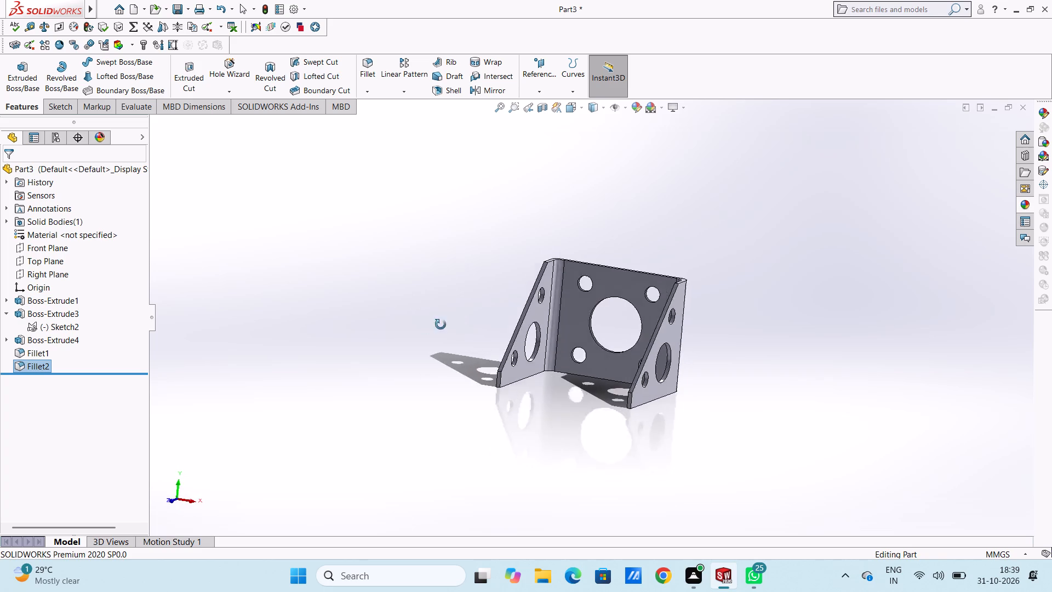
middle_click_drag(441, 325, 478, 289)
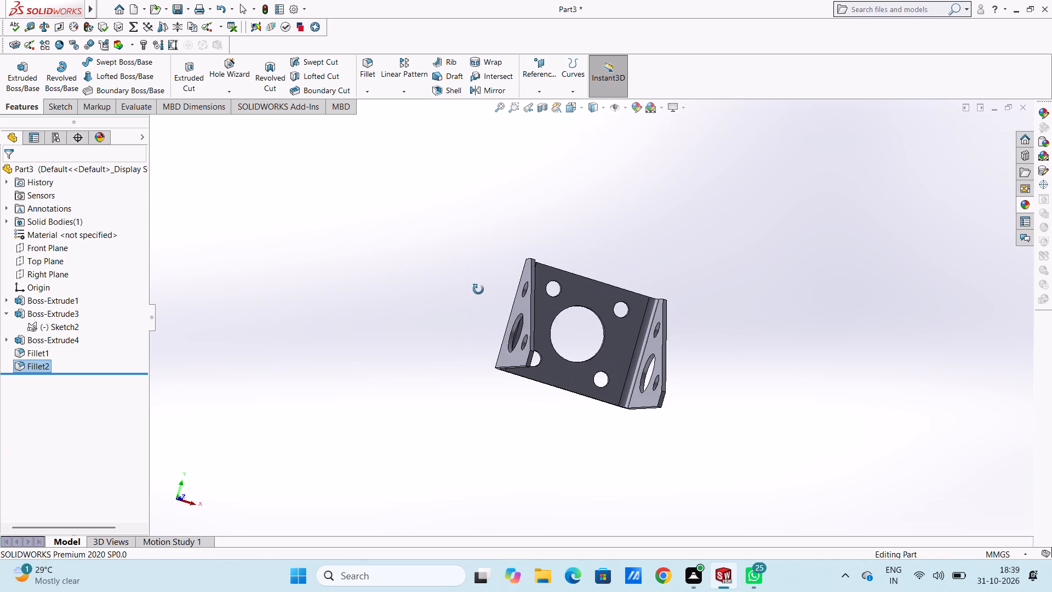
middle_click_drag(478, 289, 456, 301)
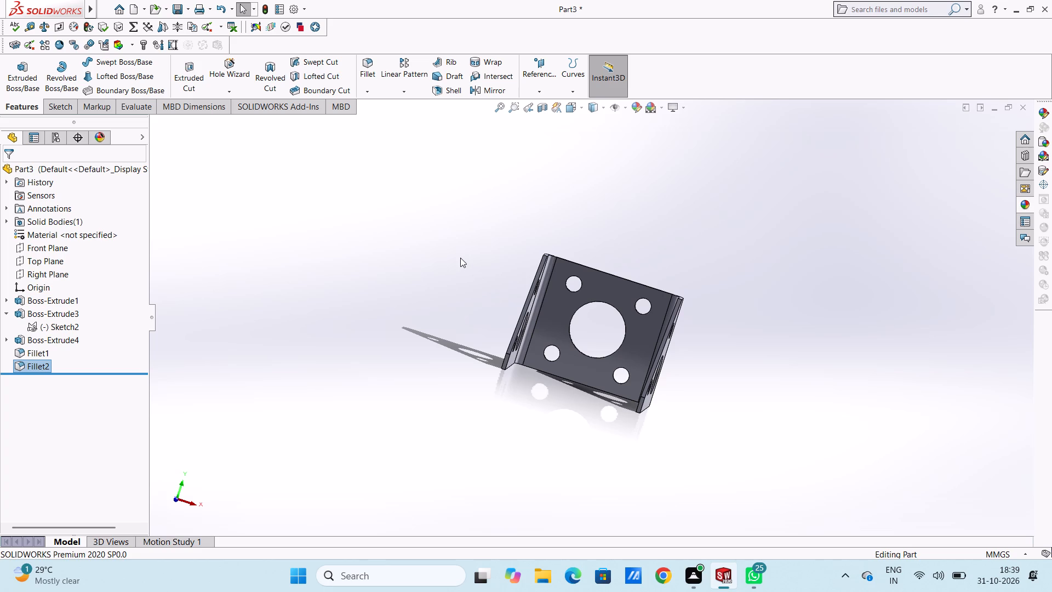
middle_click_drag(459, 222, 413, 300)
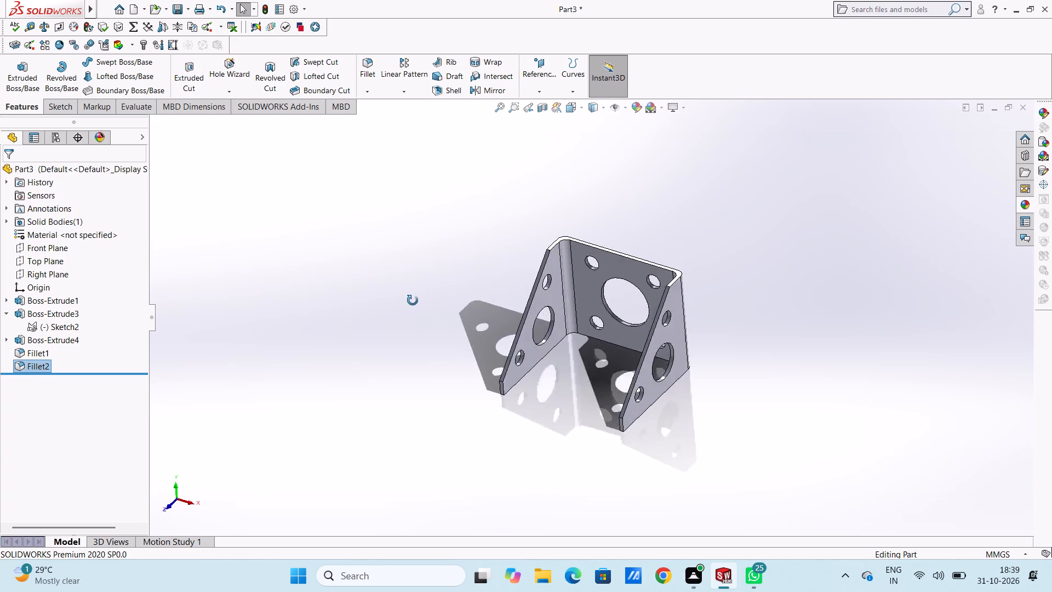
middle_click_drag(413, 300, 462, 257)
middle_click_drag(461, 255, 447, 254)
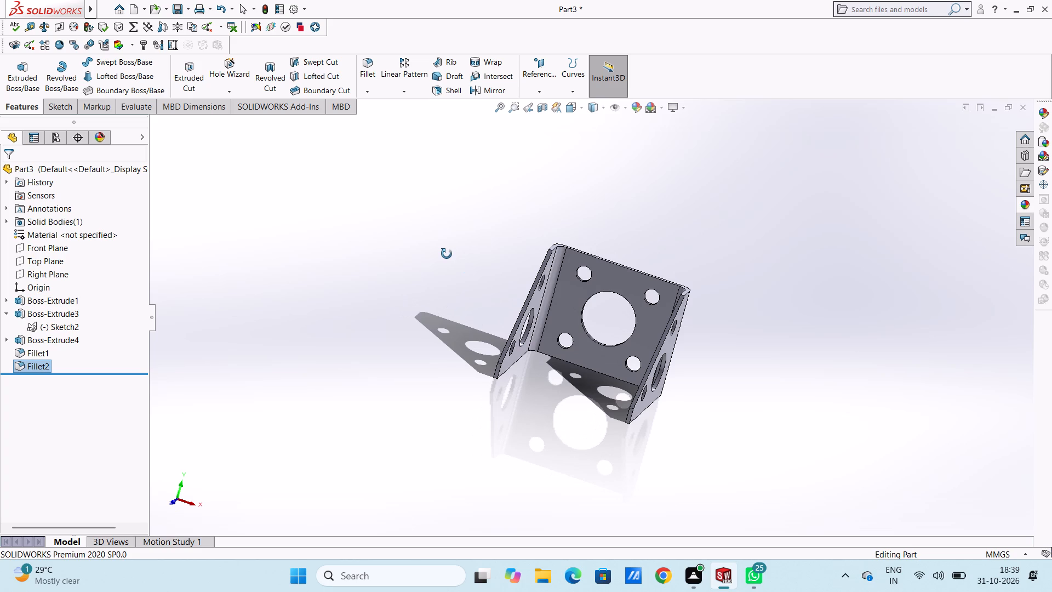
middle_click_drag(447, 254, 455, 253)
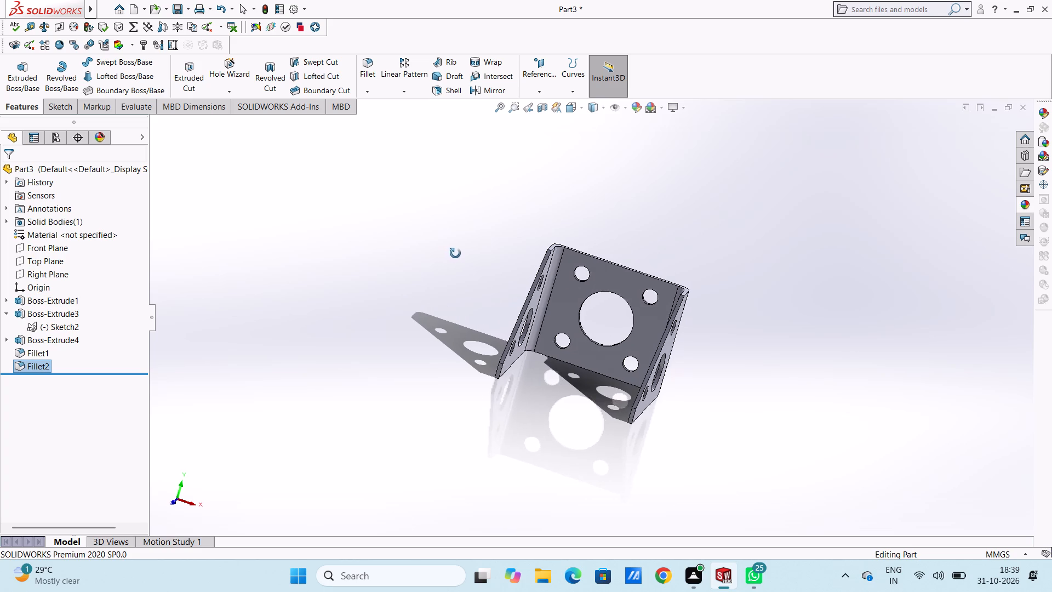
middle_click_drag(455, 253, 474, 249)
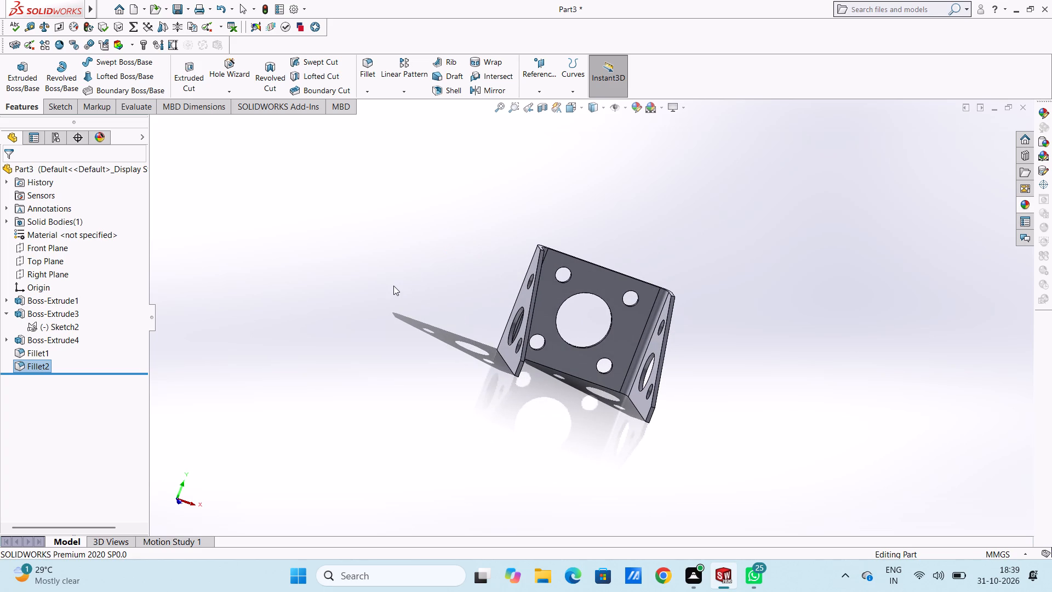
Start a sketch on the bracket's U-shaped bottom face, viewed from the bottom.
key("ctrl+6")
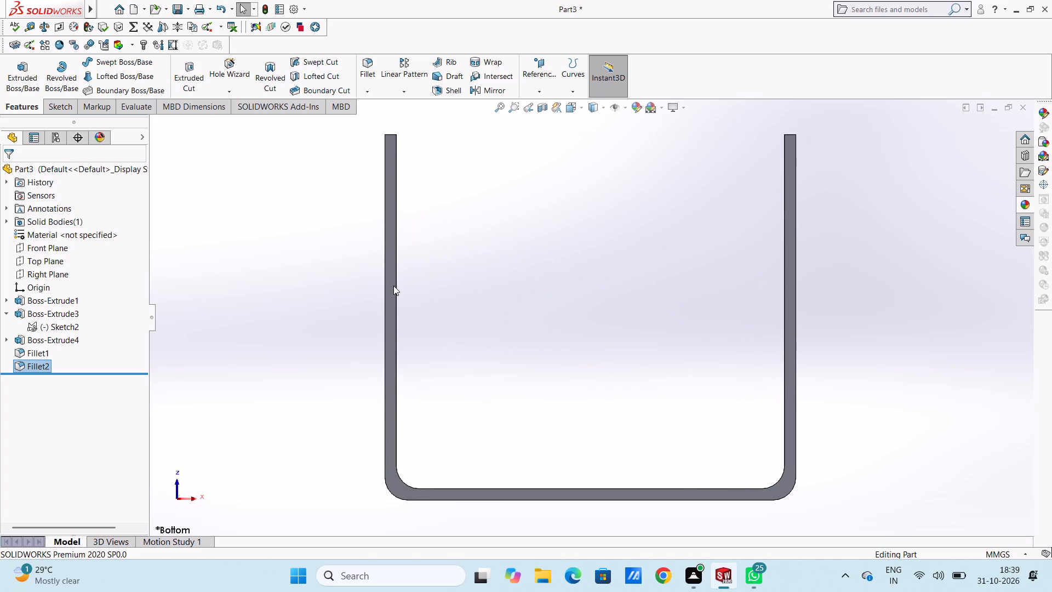
scroll(488, 226, "up", 4)
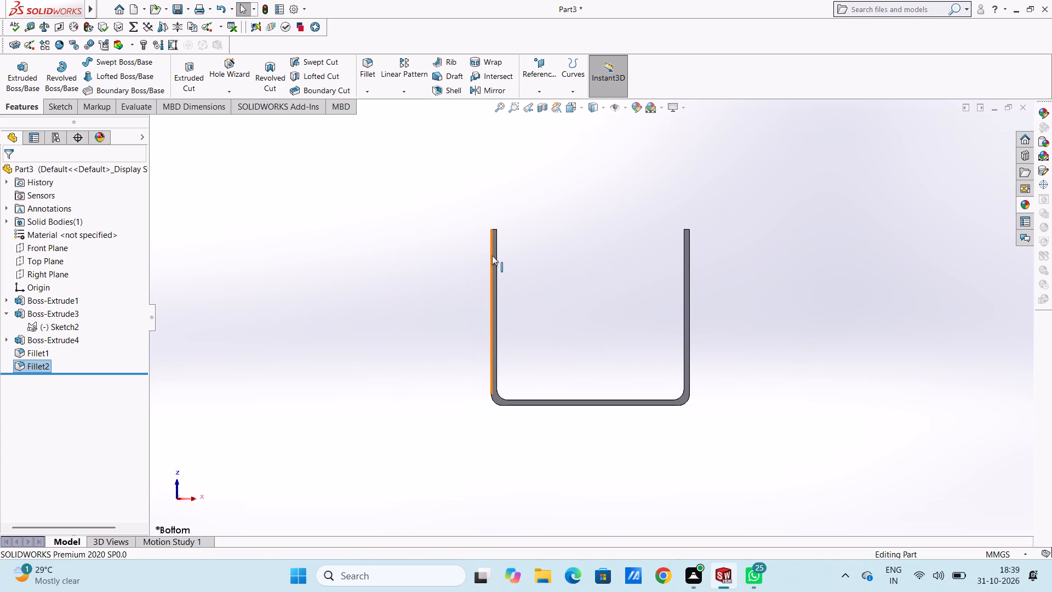
left_click(495, 257)
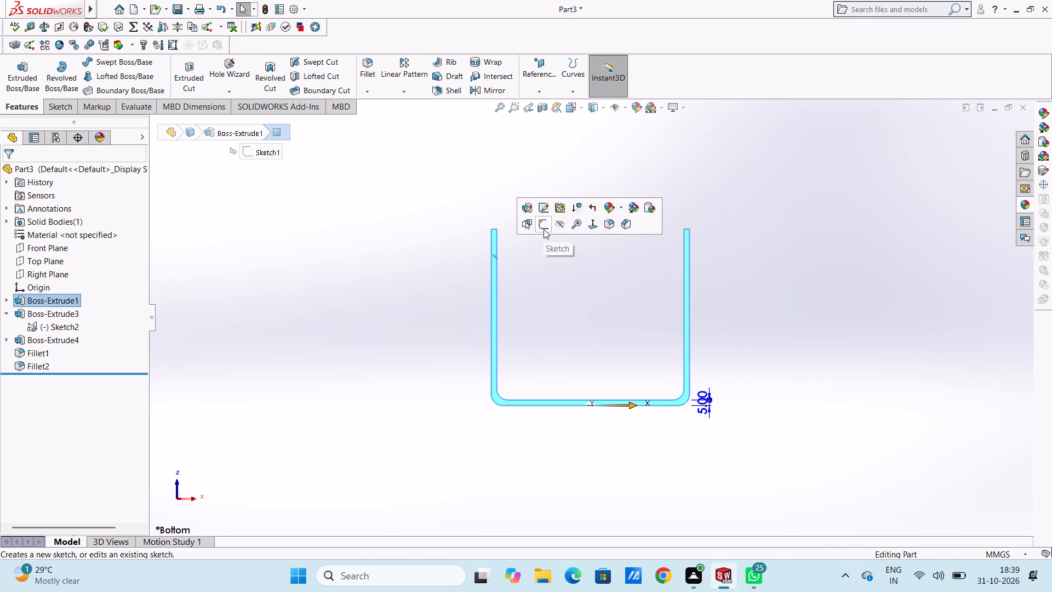
left_click(544, 229)
left_click(372, 221)
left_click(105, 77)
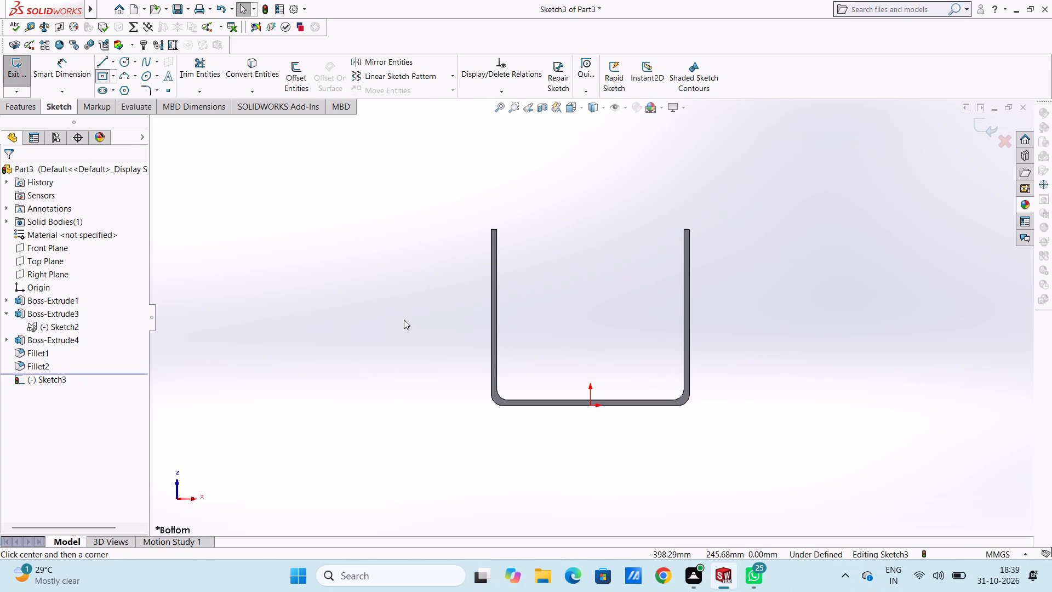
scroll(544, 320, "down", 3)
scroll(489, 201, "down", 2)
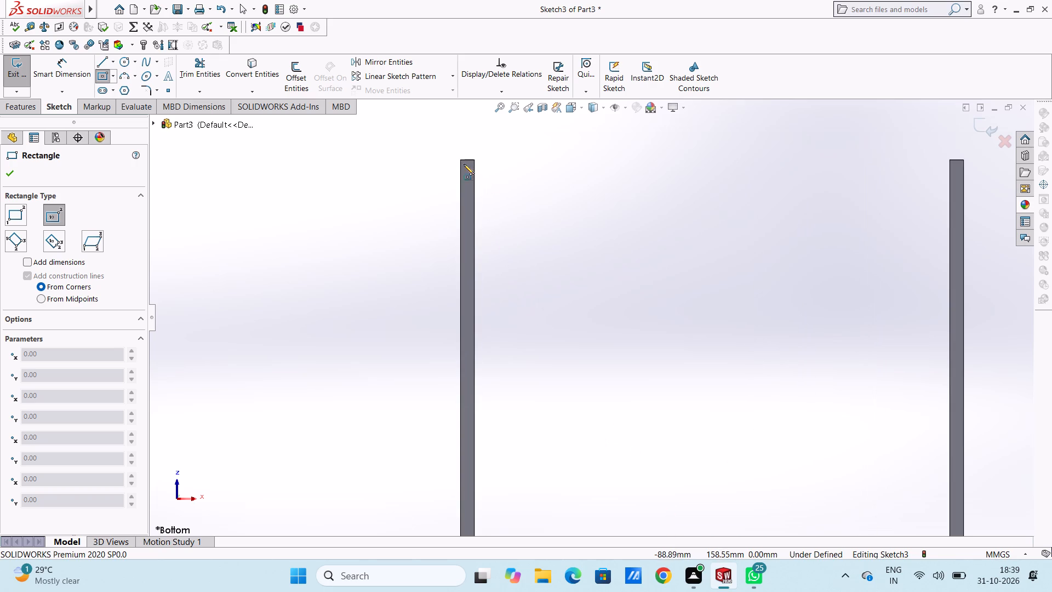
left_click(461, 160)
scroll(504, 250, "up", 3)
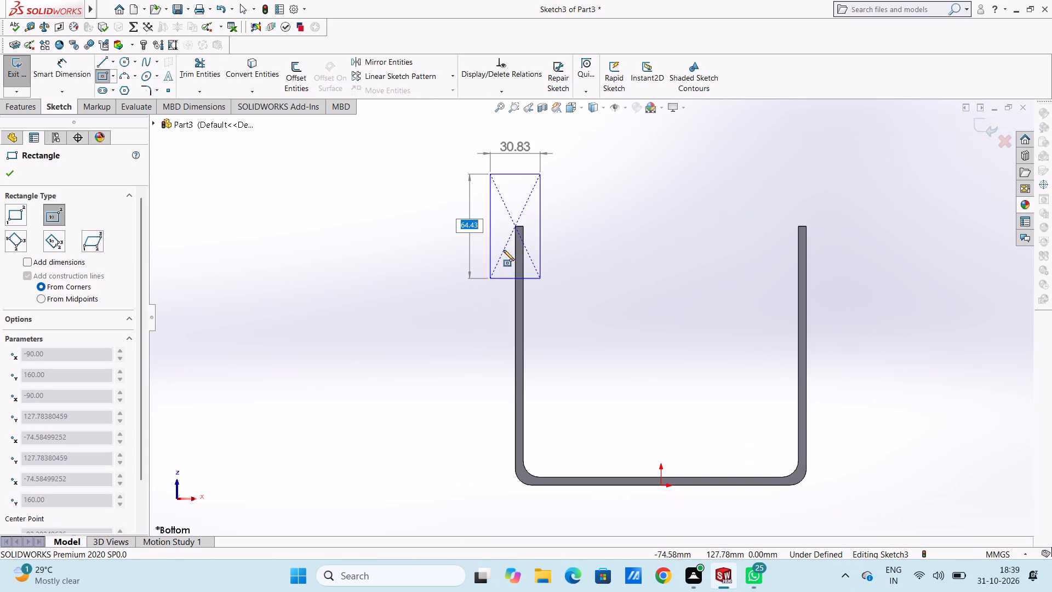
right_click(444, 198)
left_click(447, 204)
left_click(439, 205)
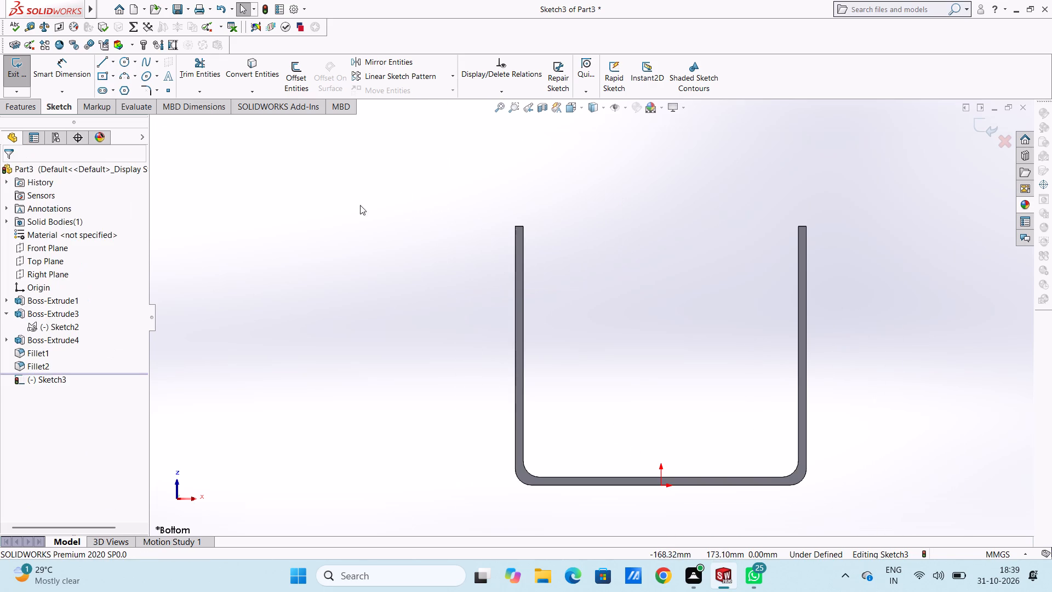
Draw a 145 mm by 5 mm corner rectangle over the left side wall's bottom face, starting at its free end.
left_click(110, 78)
left_click(111, 89)
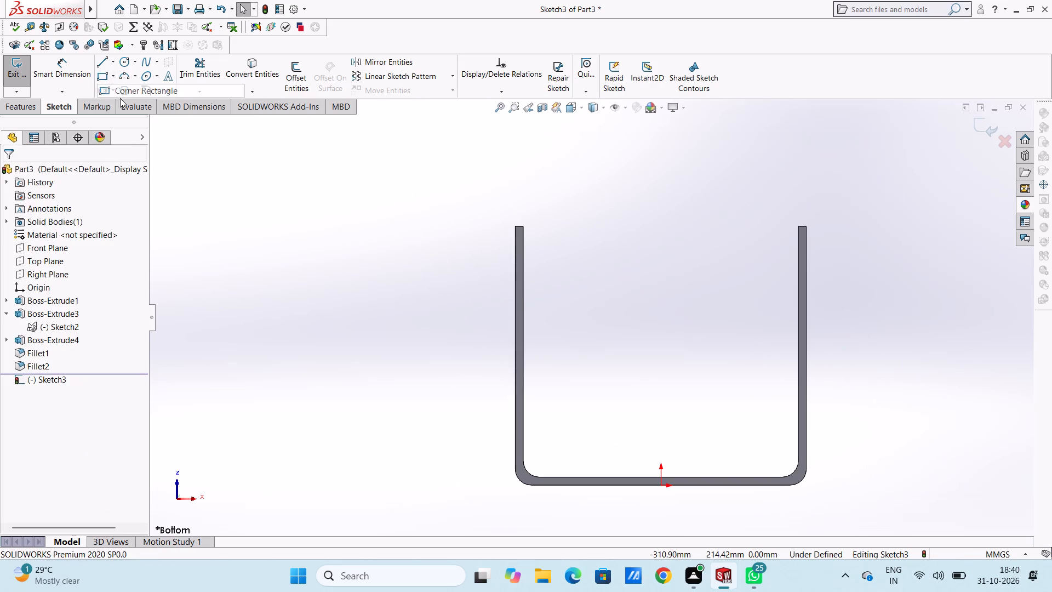
scroll(575, 335, "down", 3)
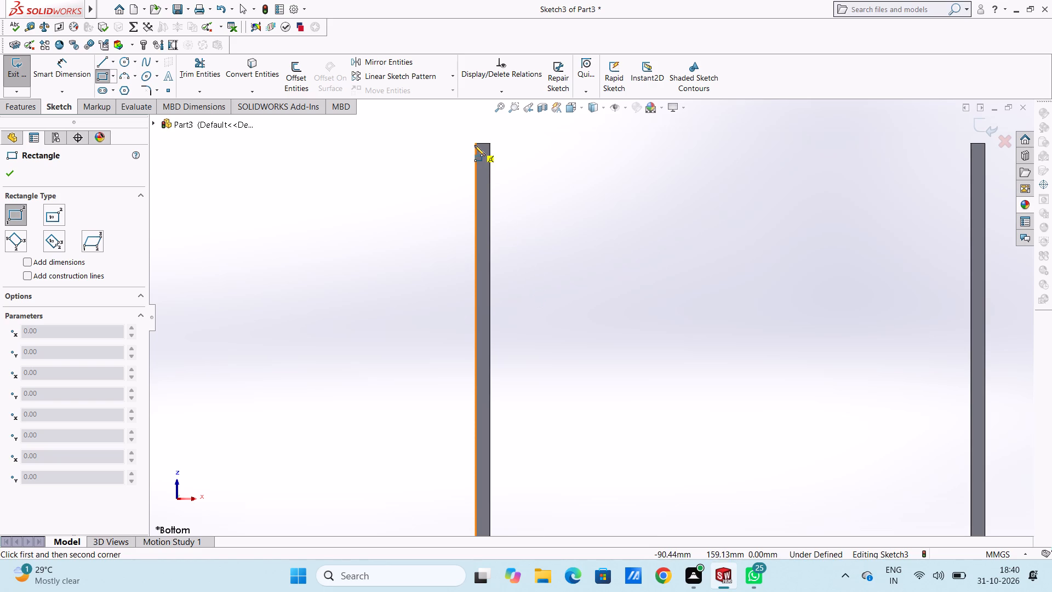
left_click(474, 143)
scroll(493, 289, "up", 3)
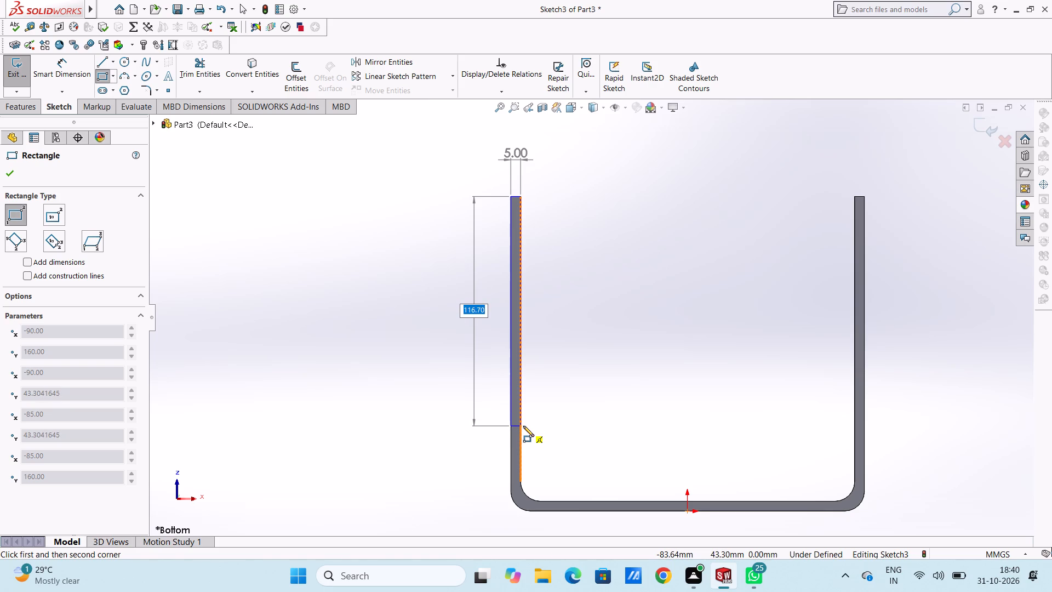
type("145")
key("Return")
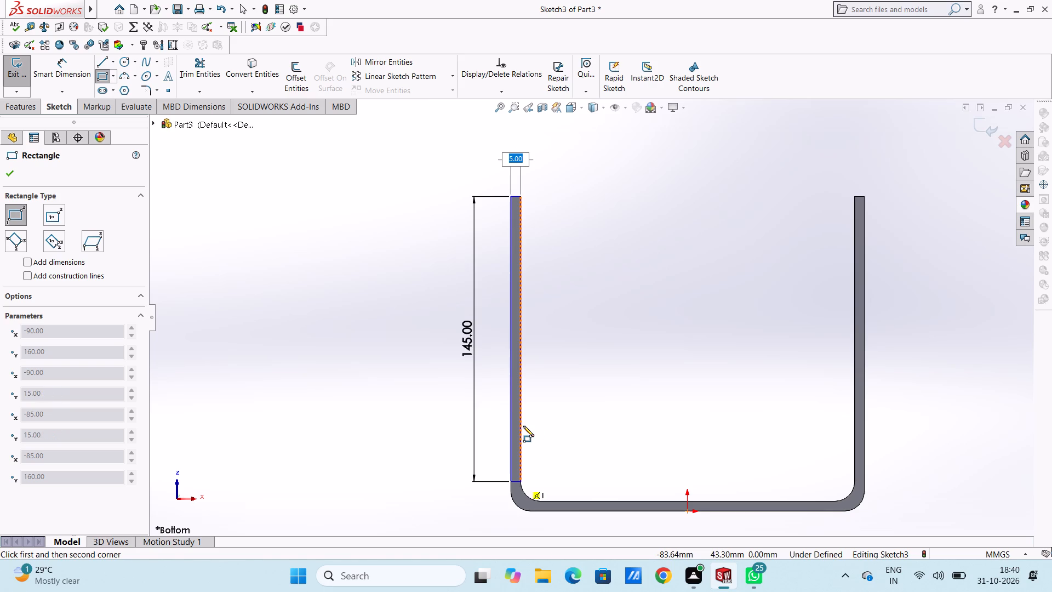
key("Return")
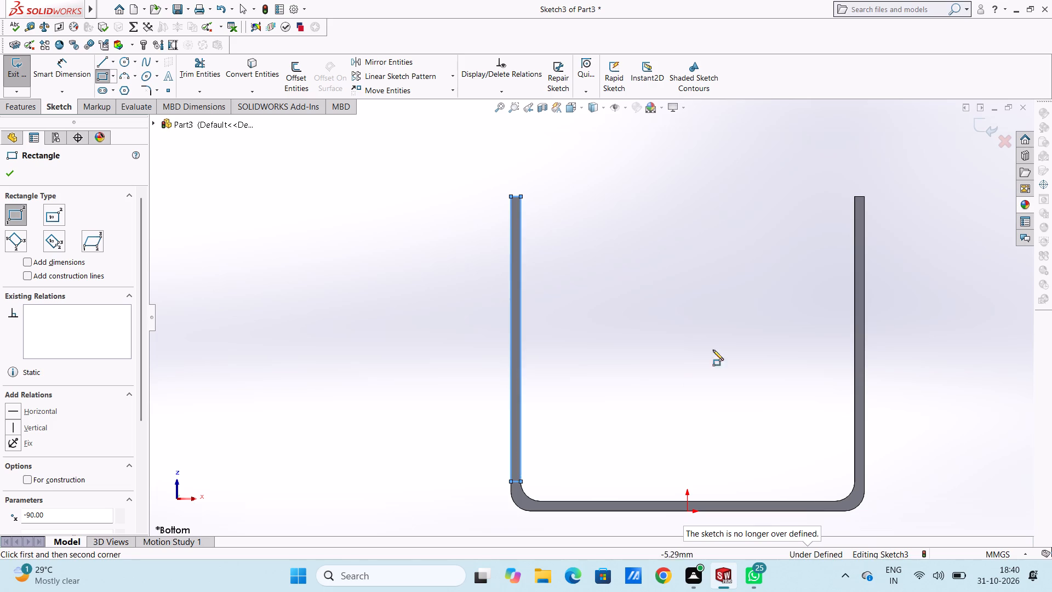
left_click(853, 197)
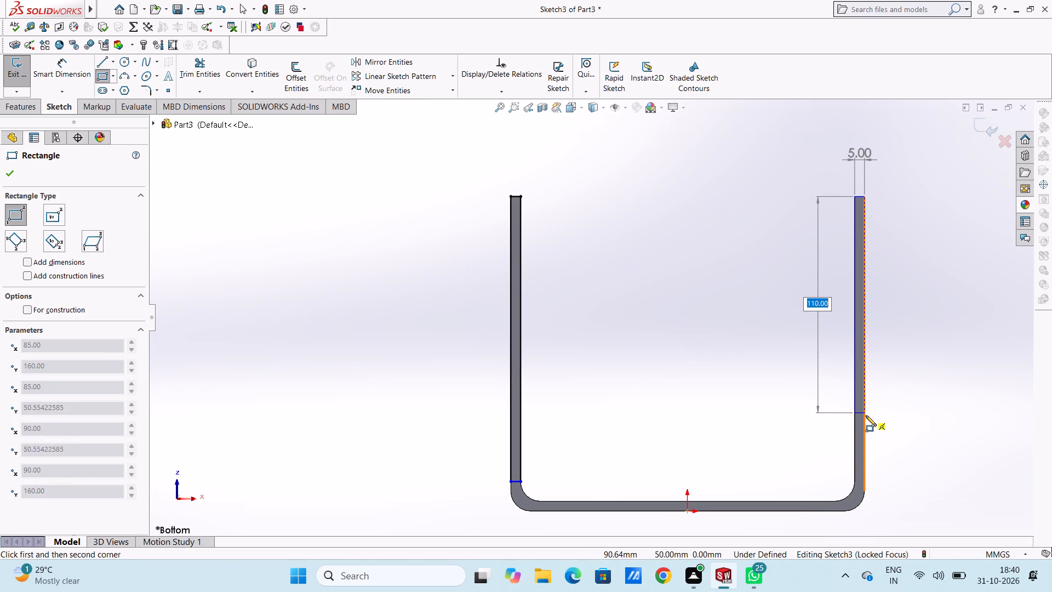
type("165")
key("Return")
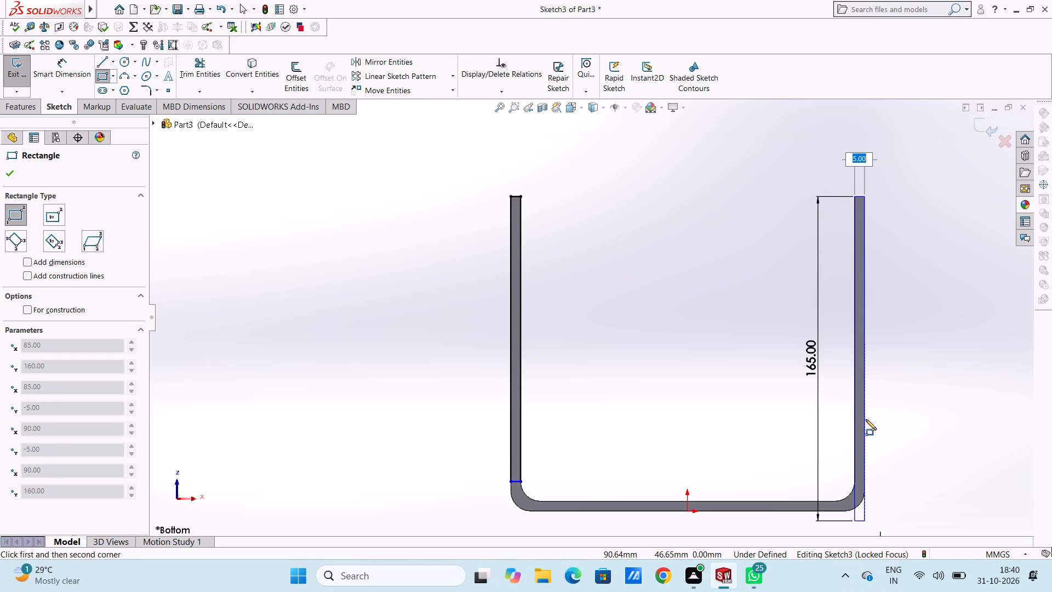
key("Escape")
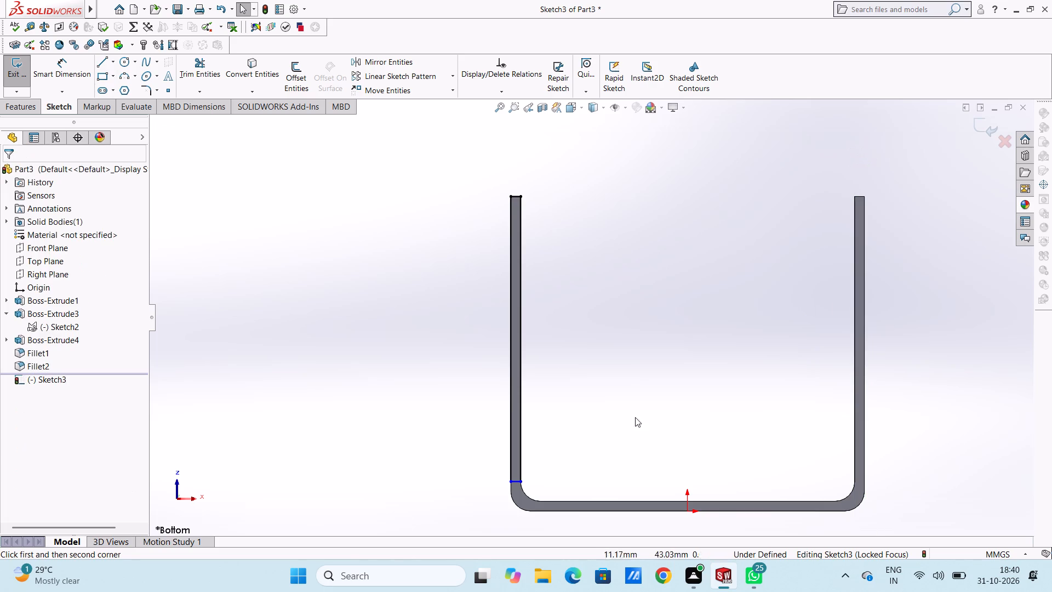
Draw a matching 145 mm by 5 mm corner rectangle over the right side wall's bottom face, starting at its free end.
left_click(100, 76)
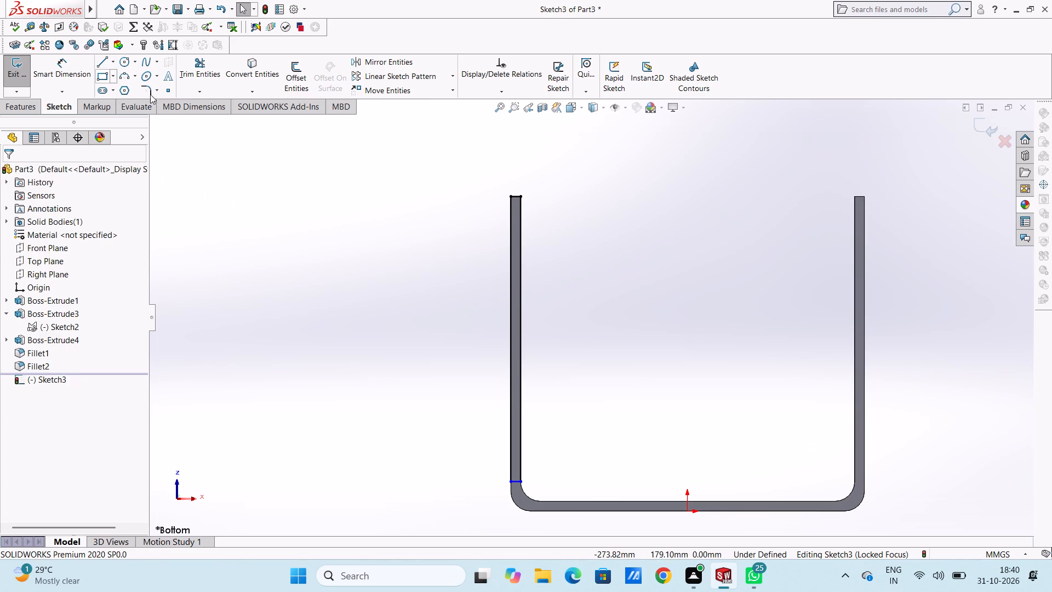
left_click(855, 196)
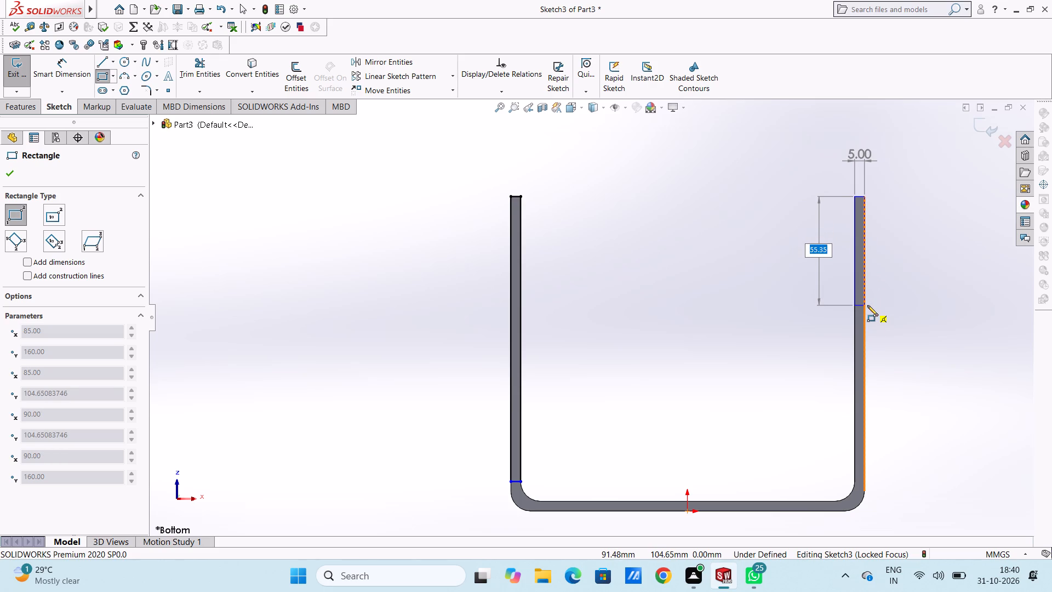
type("145")
key("Return")
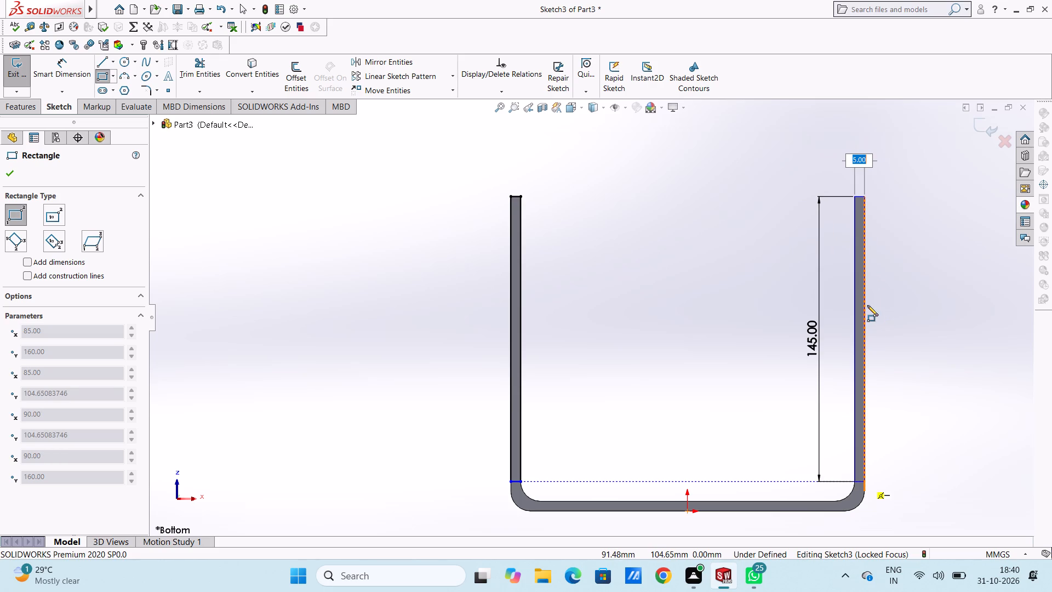
key("Return")
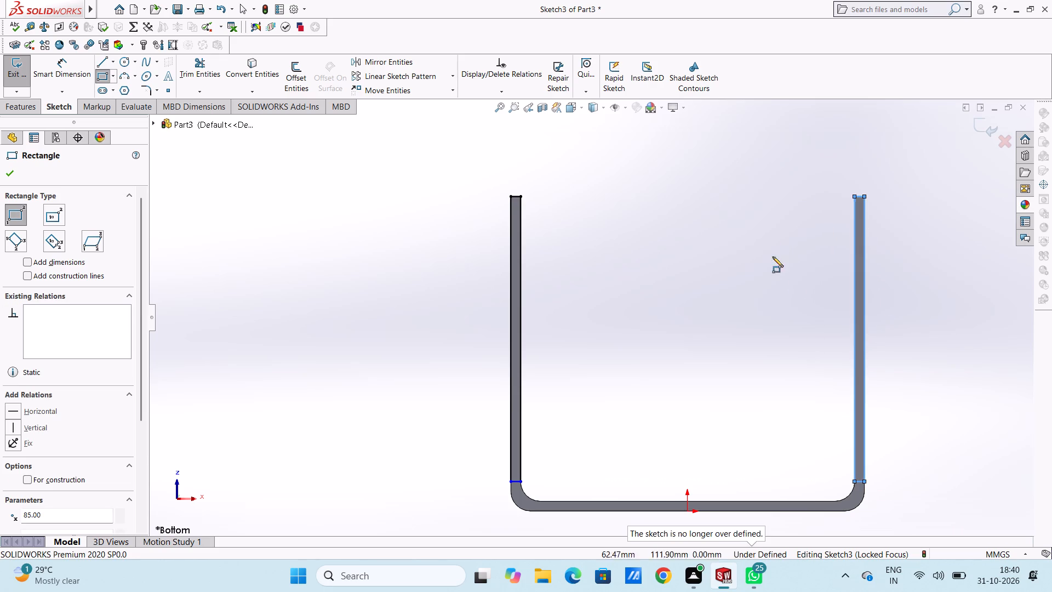
right_click(768, 234)
left_click(779, 242)
left_click(762, 246)
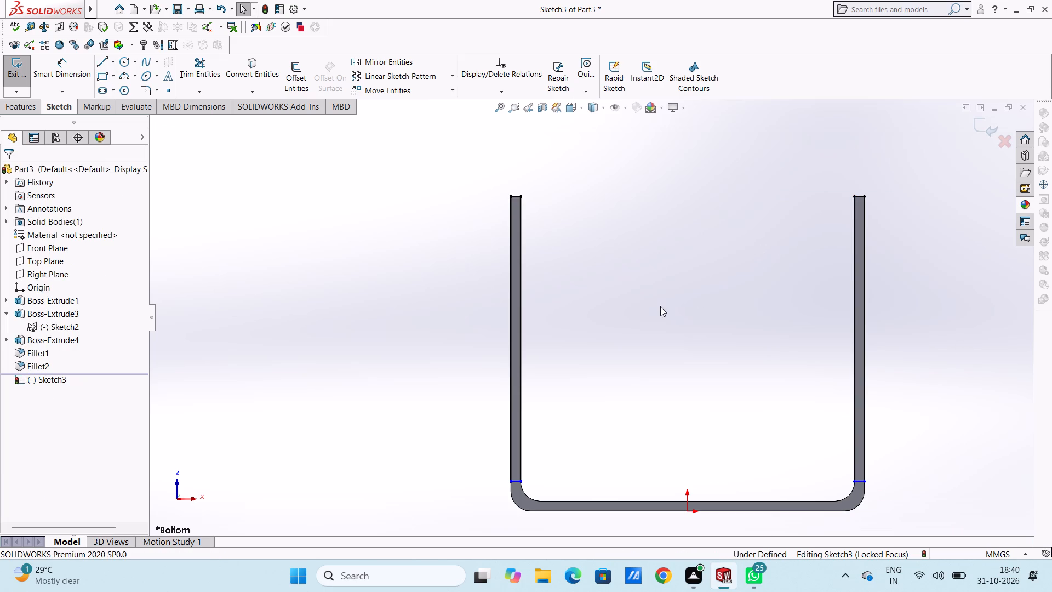
Dimension the outer long edges of both side-wall rectangles at 145 mm.
left_click(70, 74)
left_click(510, 260)
left_click(363, 280)
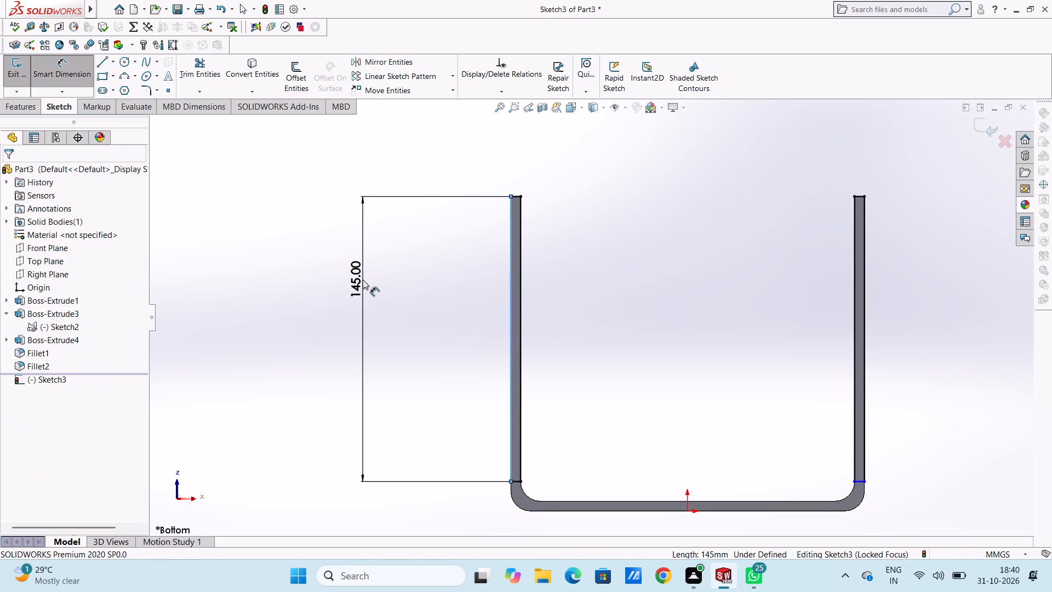
left_click(313, 262)
left_click(308, 259)
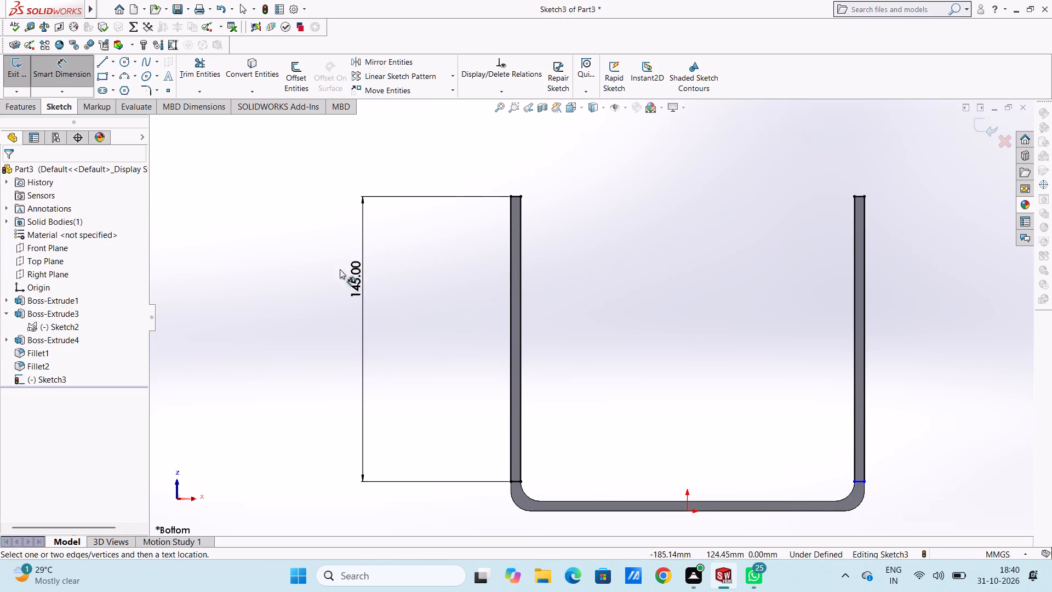
scroll(647, 271, "up", 3)
scroll(718, 369, "down", 3)
left_click(750, 238)
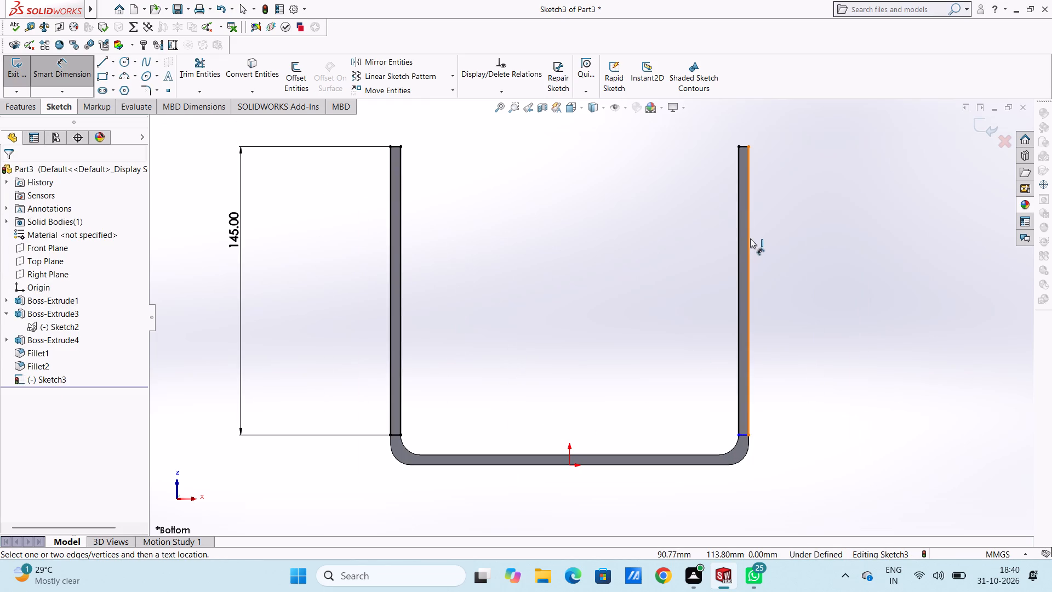
left_click(863, 242)
left_click(819, 225)
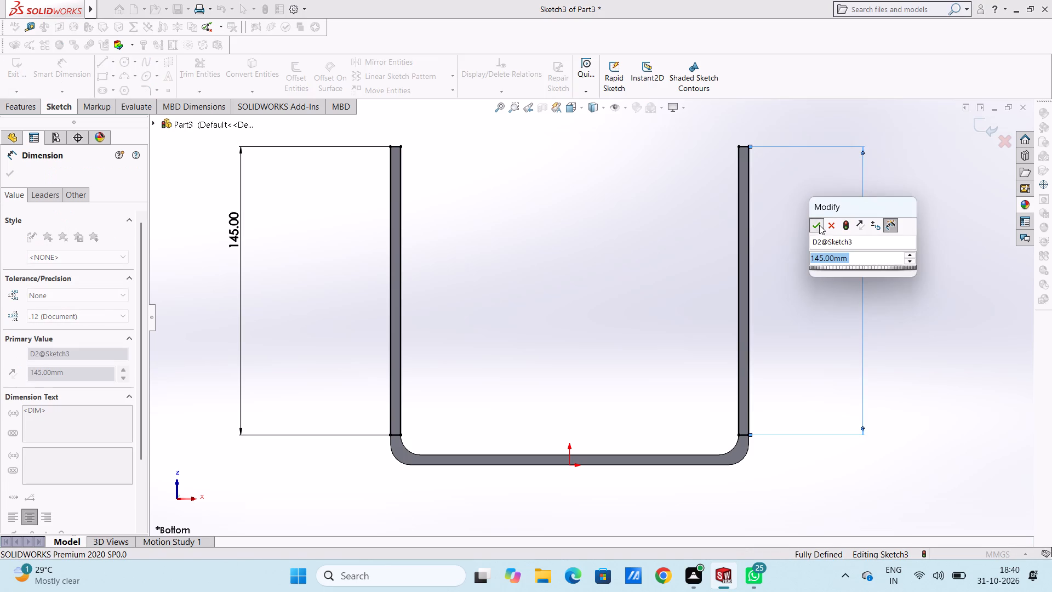
left_click(791, 215)
scroll(639, 233, "up", 3)
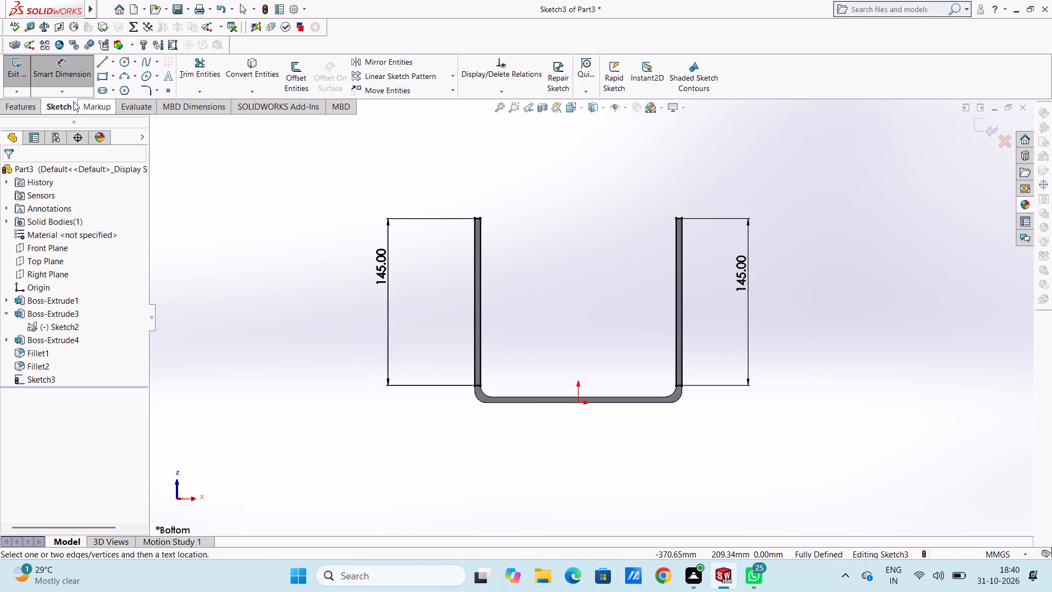
left_click(68, 81)
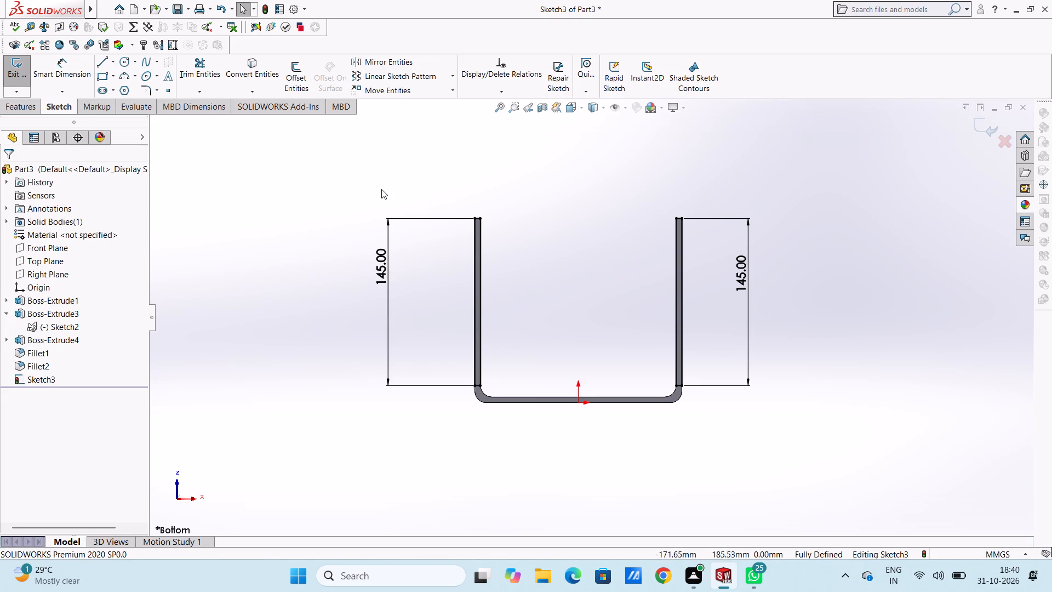
Extrude the two side-wall rectangles 15 mm downward as a blind boss merged with the bracket.
middle_click_drag(381, 191, 434, 380)
middle_click_drag(434, 380, 401, 363)
scroll(402, 363, "up", 4)
middle_click_drag(438, 247, 441, 252)
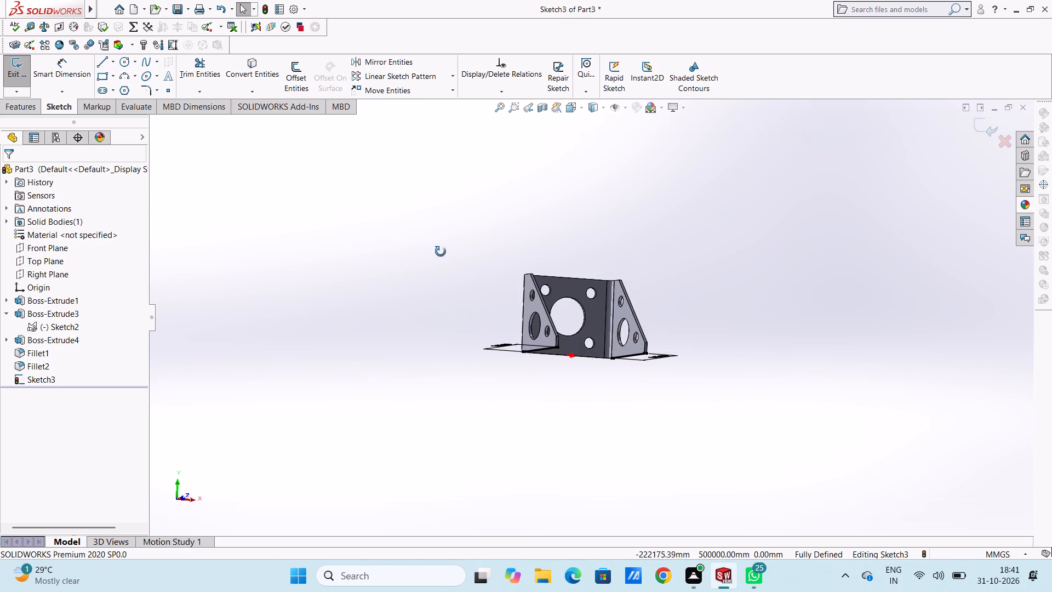
middle_click_drag(441, 252, 421, 217)
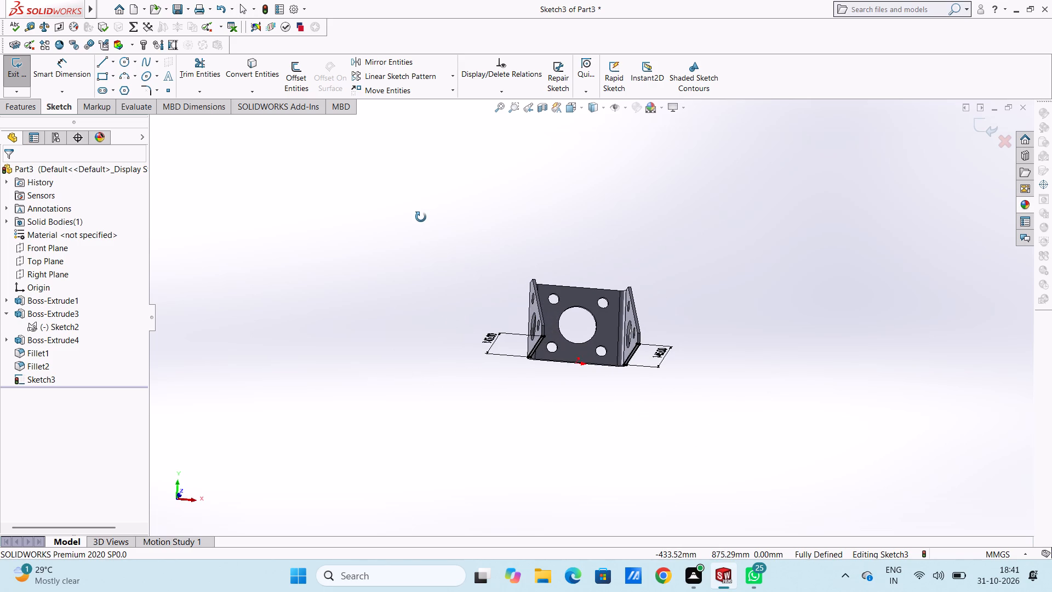
middle_click_drag(421, 217, 427, 239)
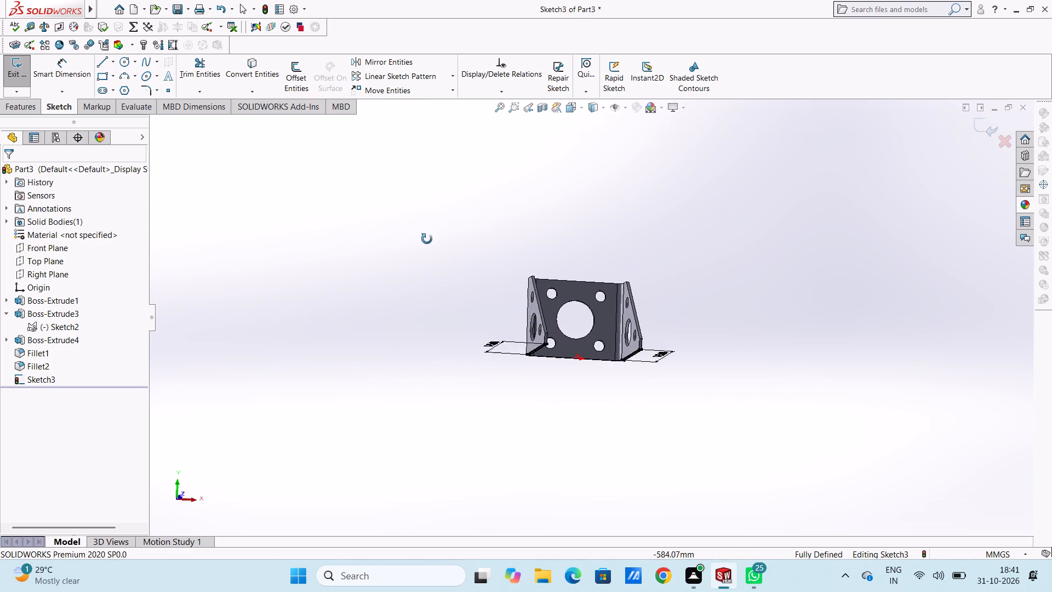
middle_click_drag(427, 239, 437, 266)
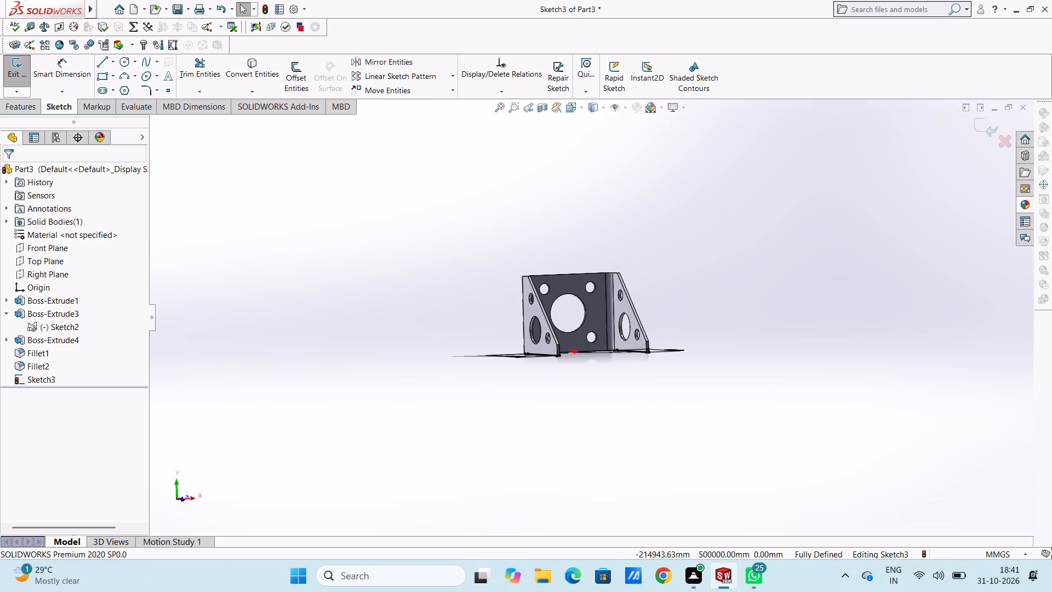
left_click(26, 104)
left_click(19, 71)
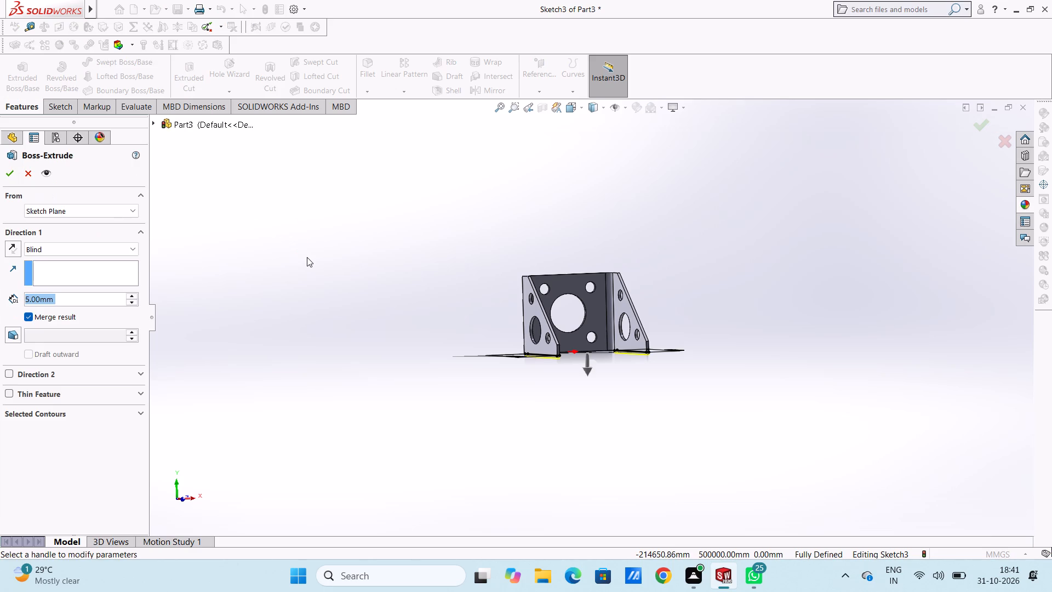
type("15")
key("Return")
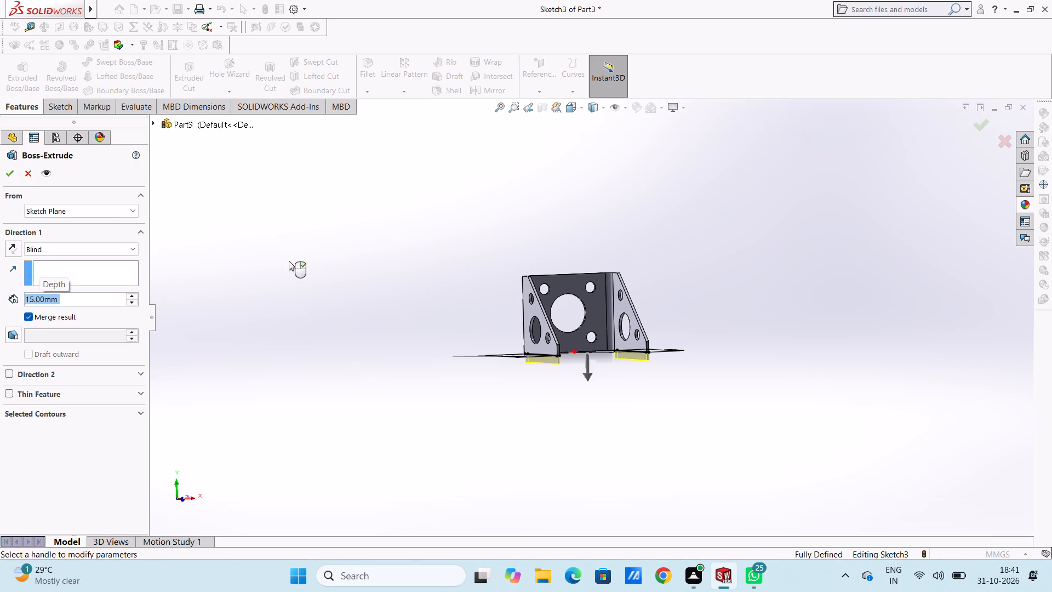
left_click(11, 177)
left_click(342, 293)
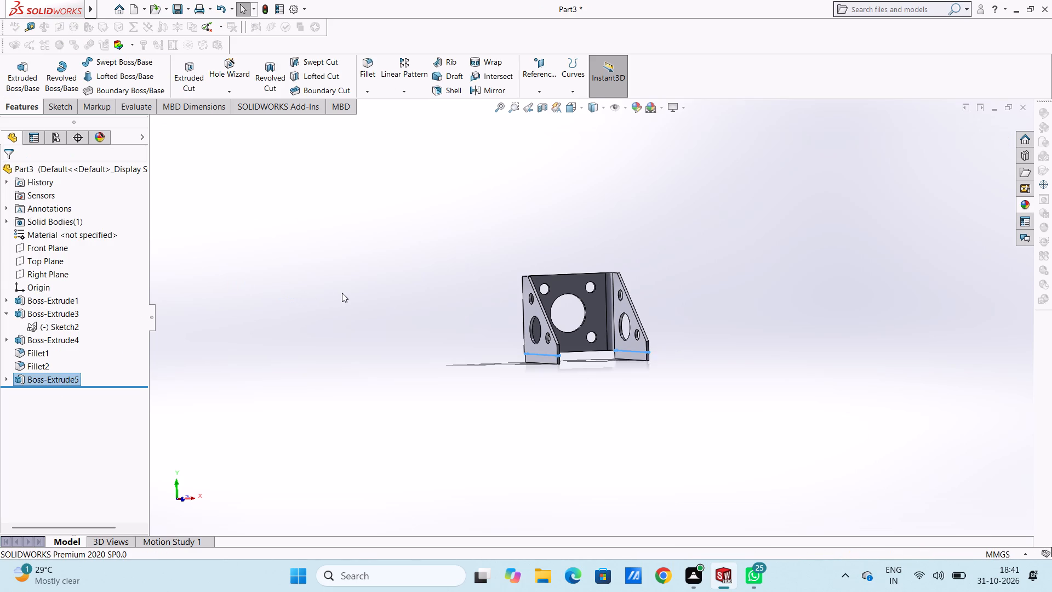
Examine the extended side walls from several angles and from the bottom view.
middle_click_drag(385, 305, 318, 314)
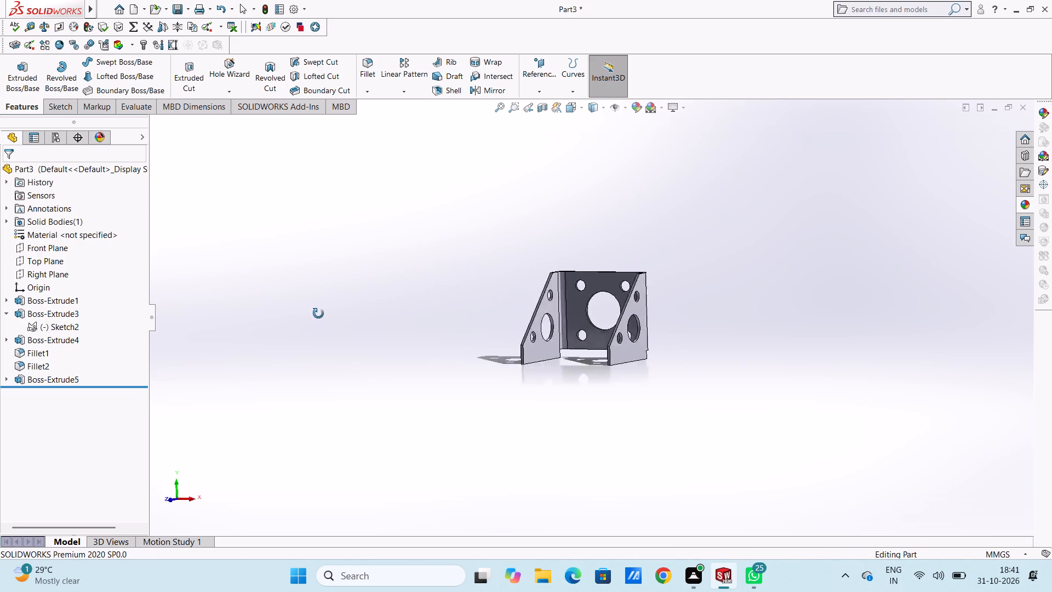
middle_click_drag(318, 314, 305, 318)
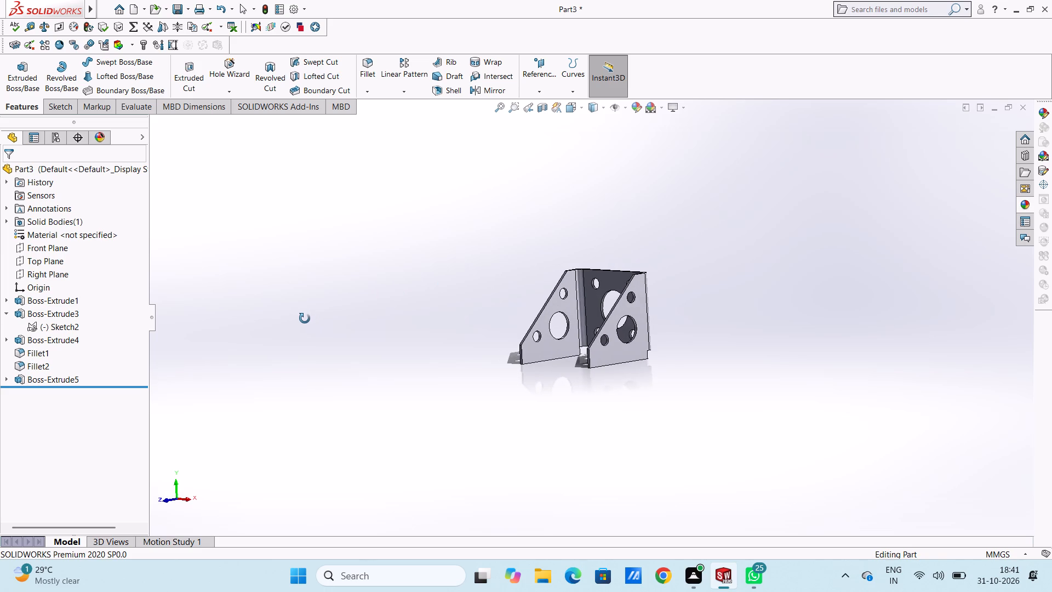
middle_click_drag(305, 318, 348, 343)
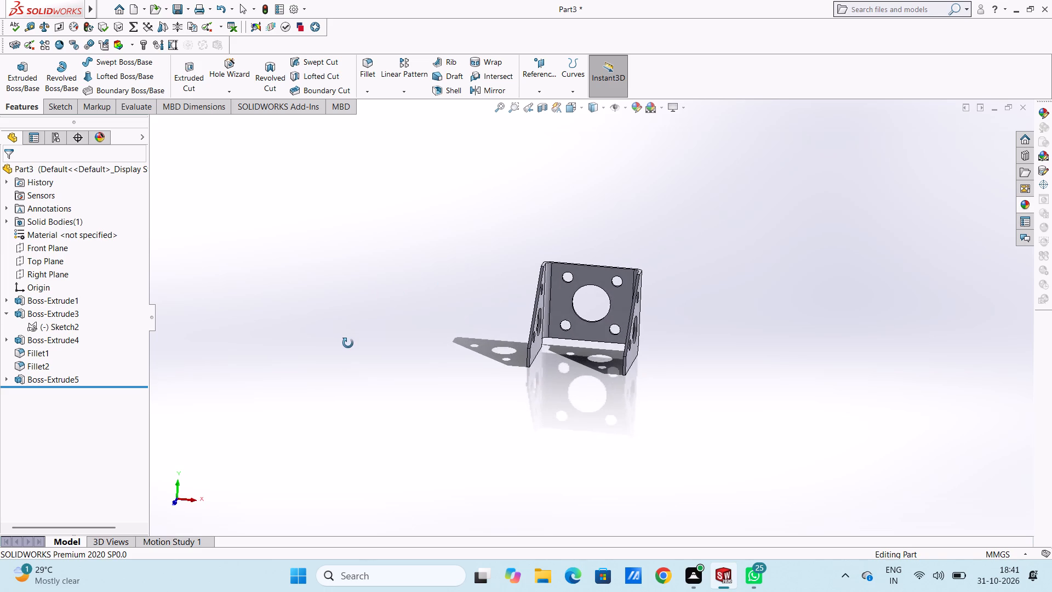
middle_click_drag(348, 343, 351, 233)
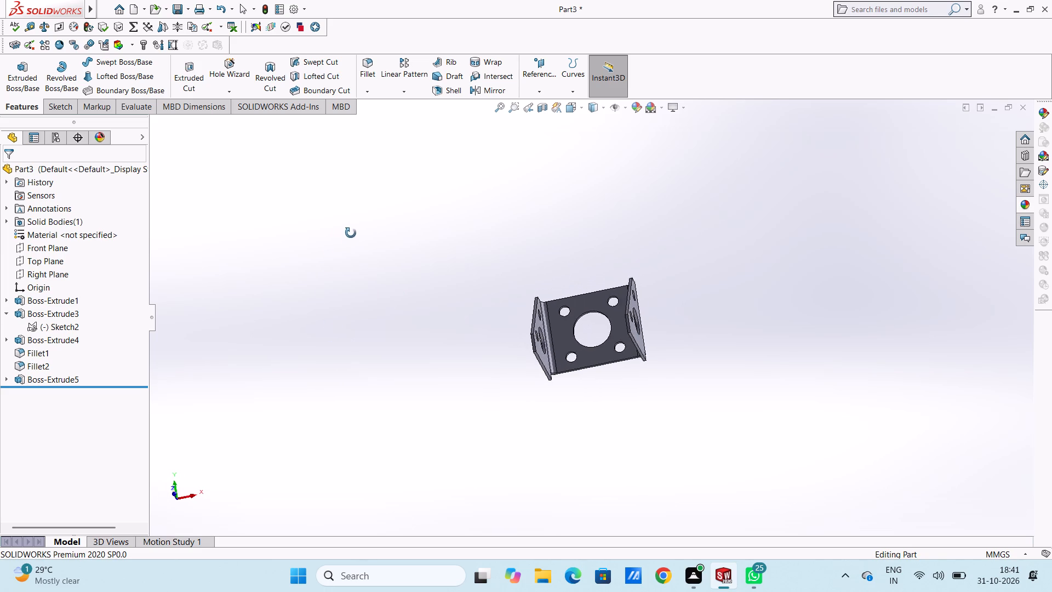
middle_click_drag(351, 233, 352, 232)
middle_click_drag(370, 351, 353, 251)
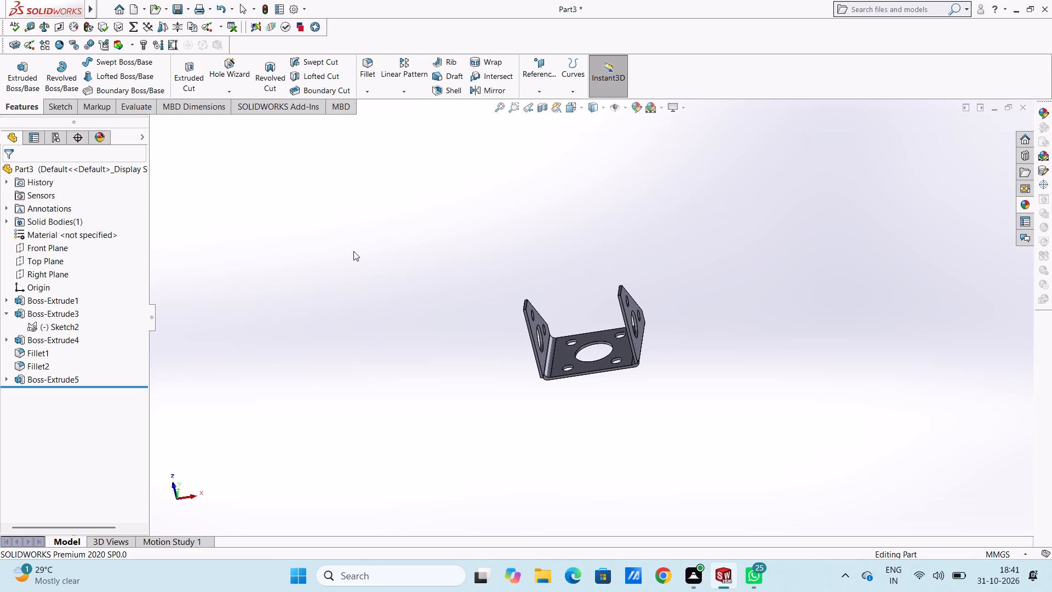
middle_click_drag(382, 317, 378, 279)
middle_click_drag(388, 321, 388, 247)
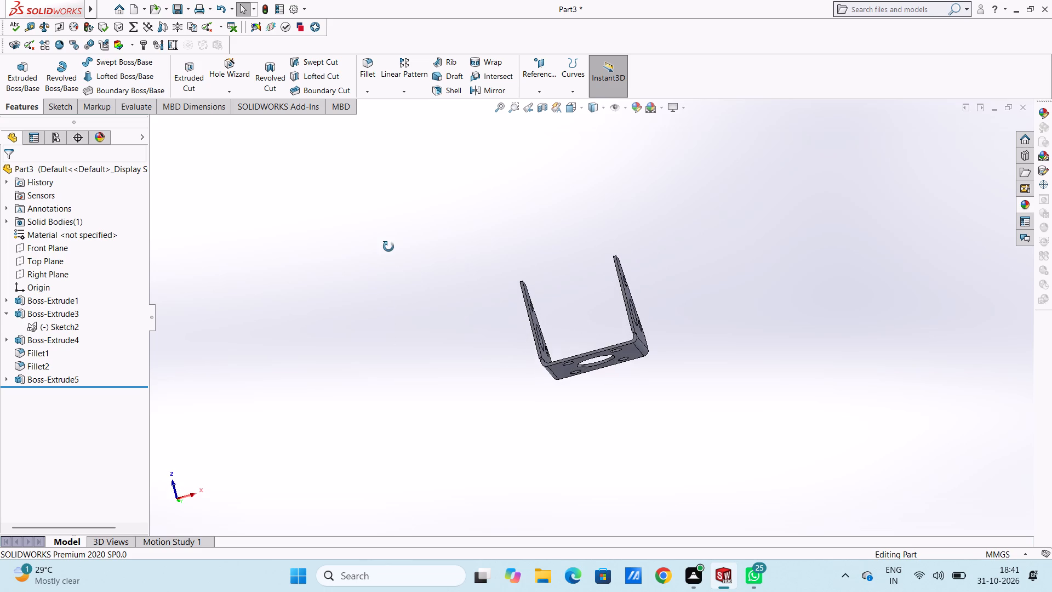
middle_click_drag(388, 247, 376, 331)
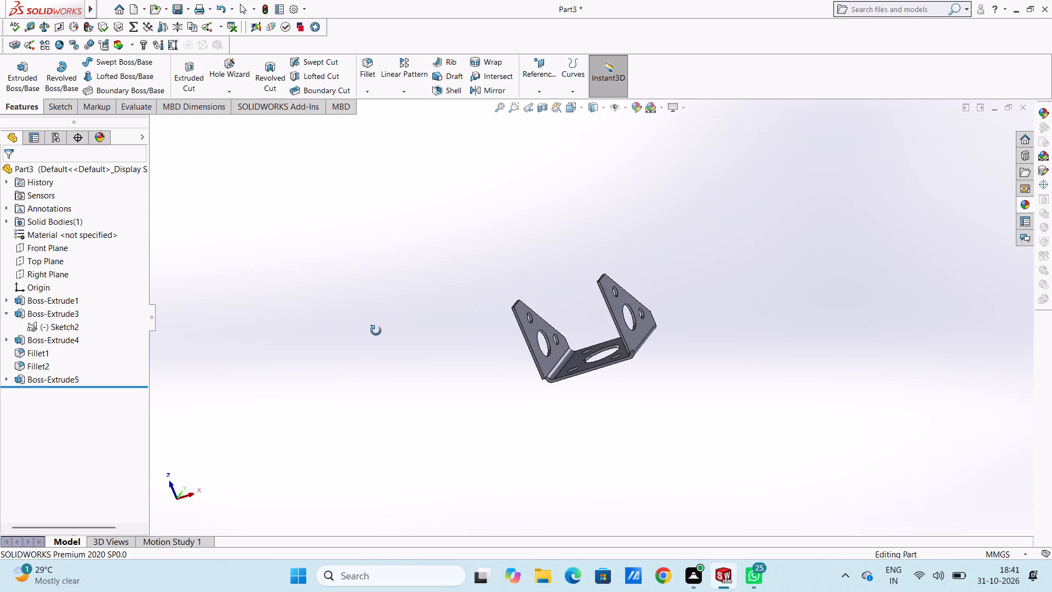
middle_click_drag(376, 331, 363, 332)
key("ctrl+6")
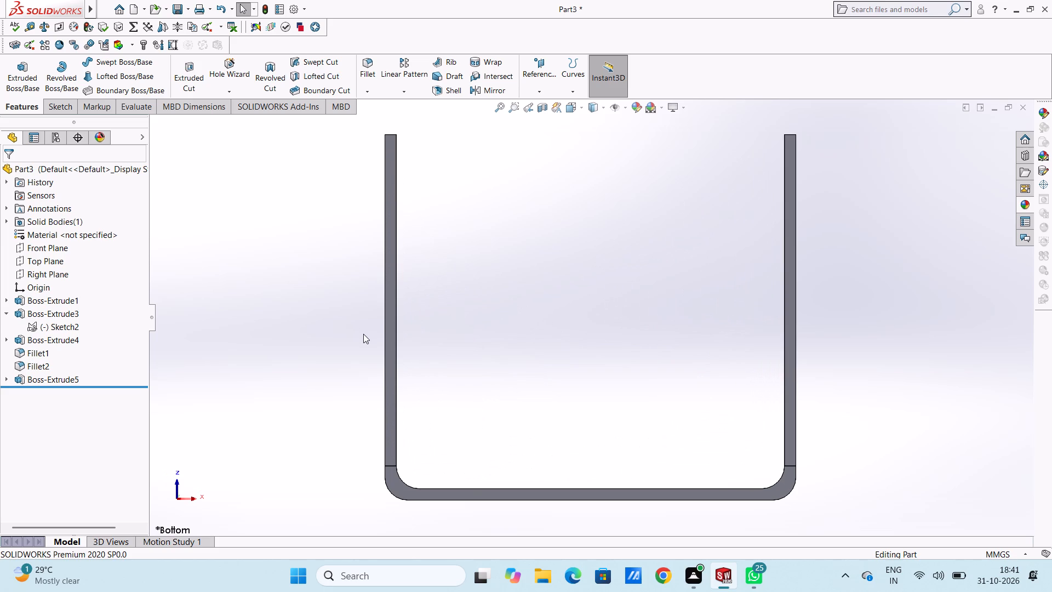
scroll(468, 316, "up", 5)
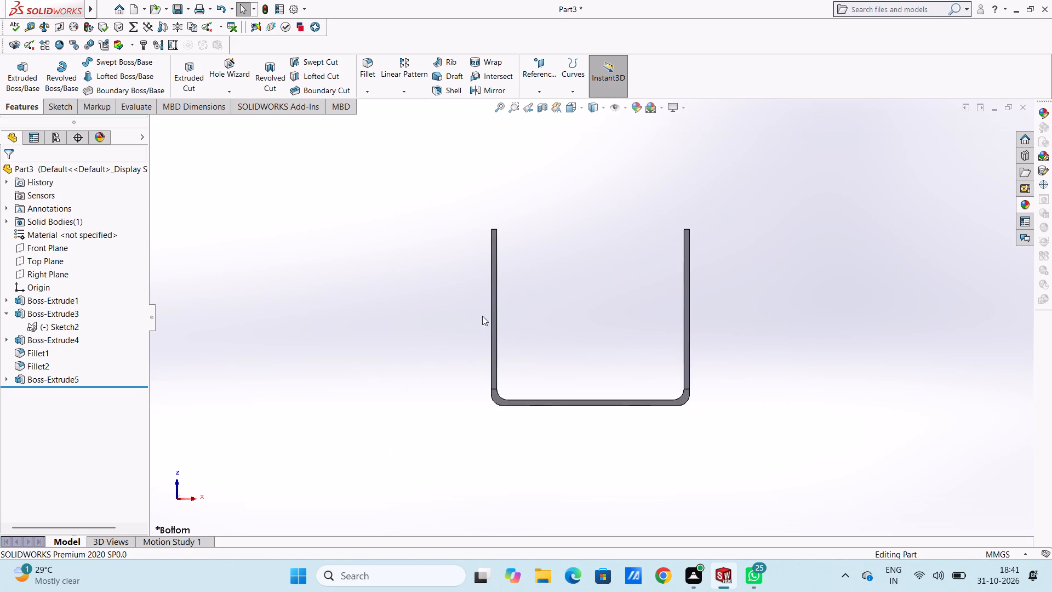
Sketch on the left side wall's bottom face two vertically aligned circles of 20.44 mm radius between the walls, centres about 95 mm apart.
scroll(612, 312, "down", 1)
left_click(467, 254)
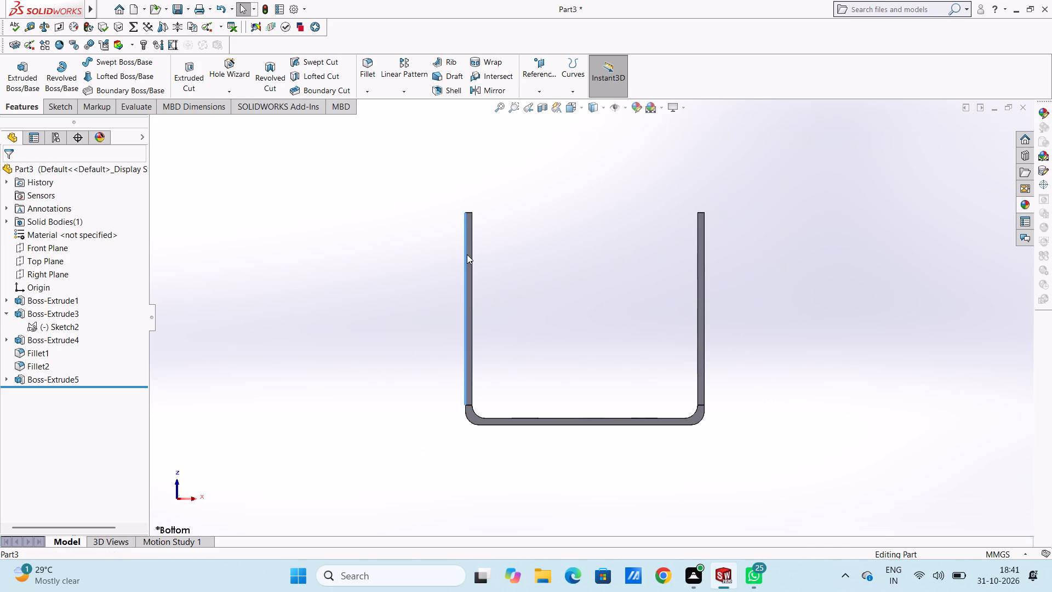
left_click(524, 267)
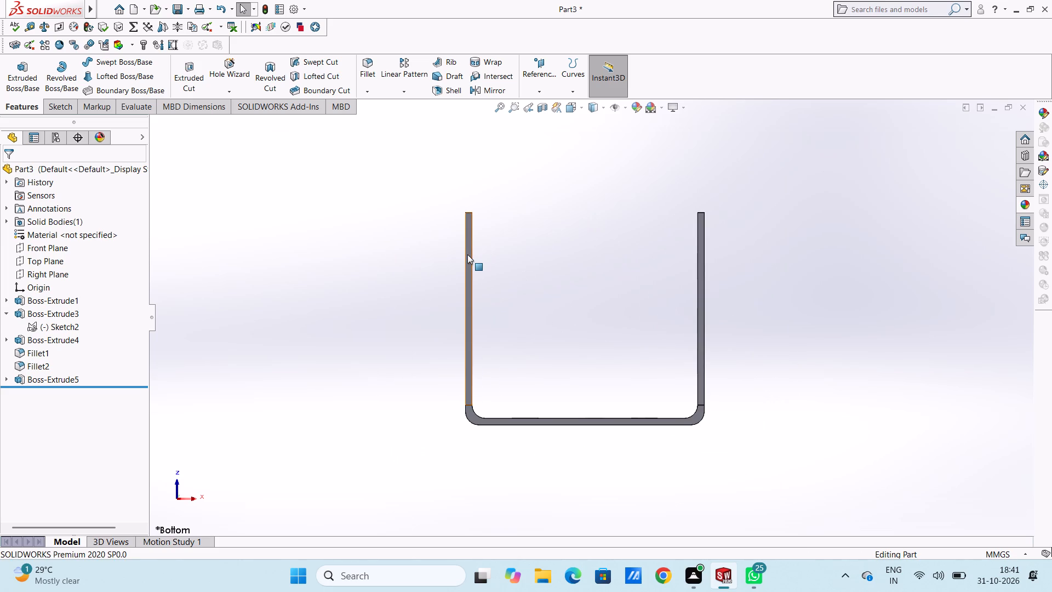
left_click(469, 255)
left_click(519, 226)
left_click(511, 251)
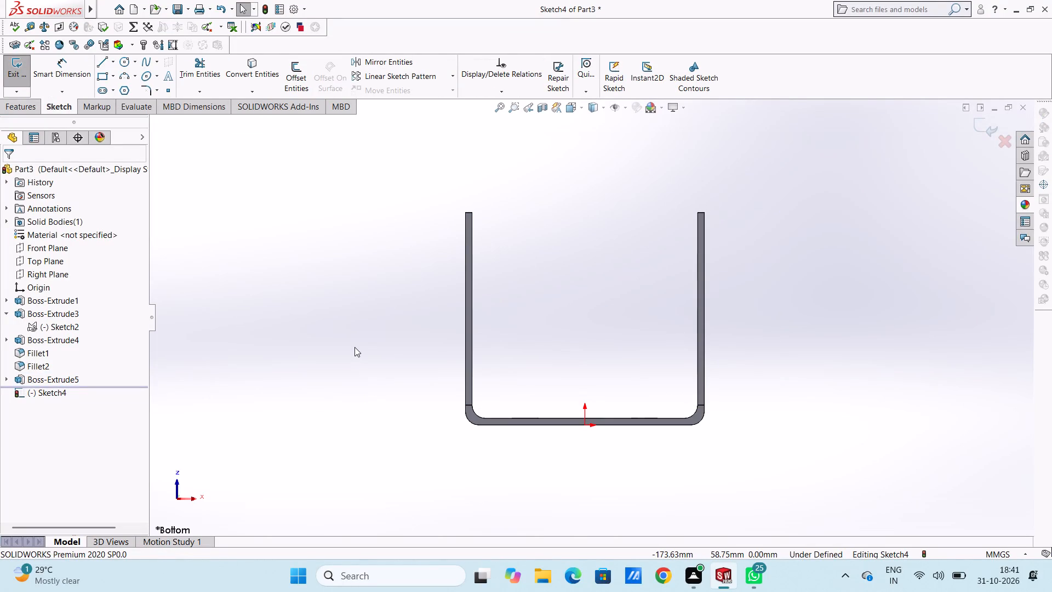
left_click(123, 65)
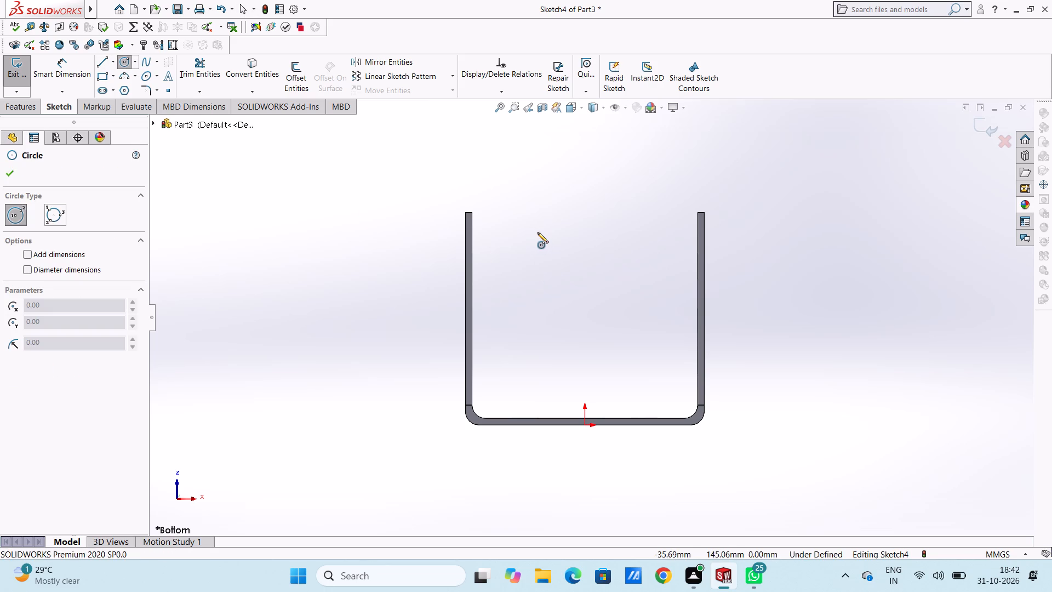
left_click(541, 238)
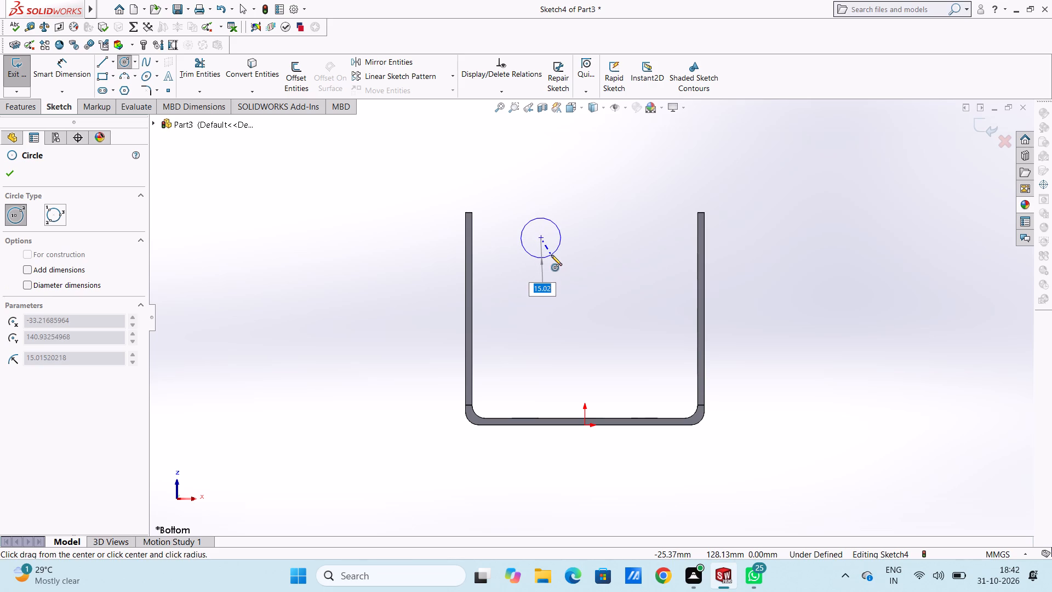
type("20.")
type("44")
key("Return")
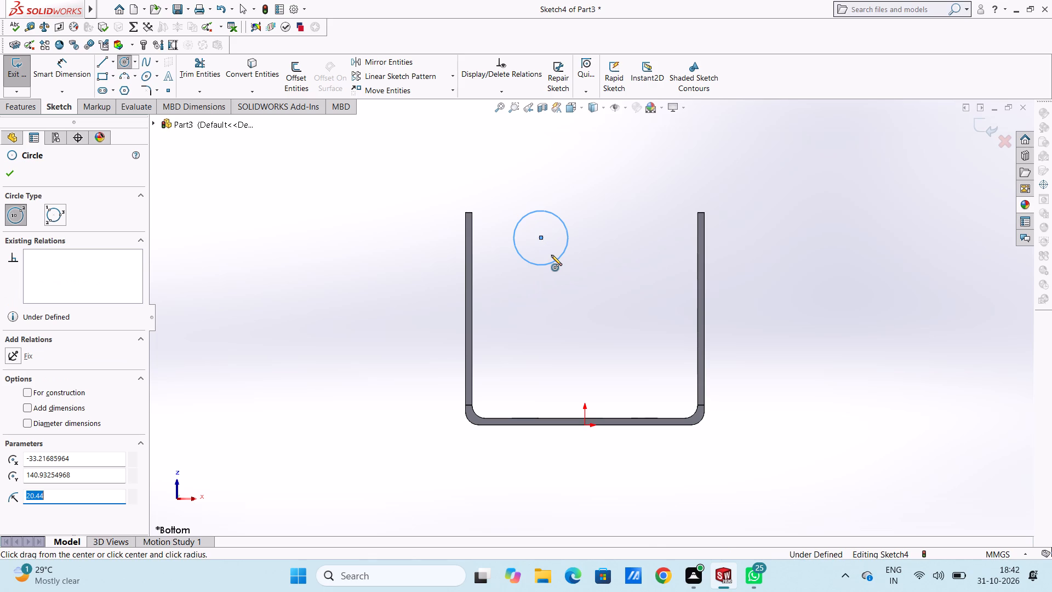
left_click(540, 365)
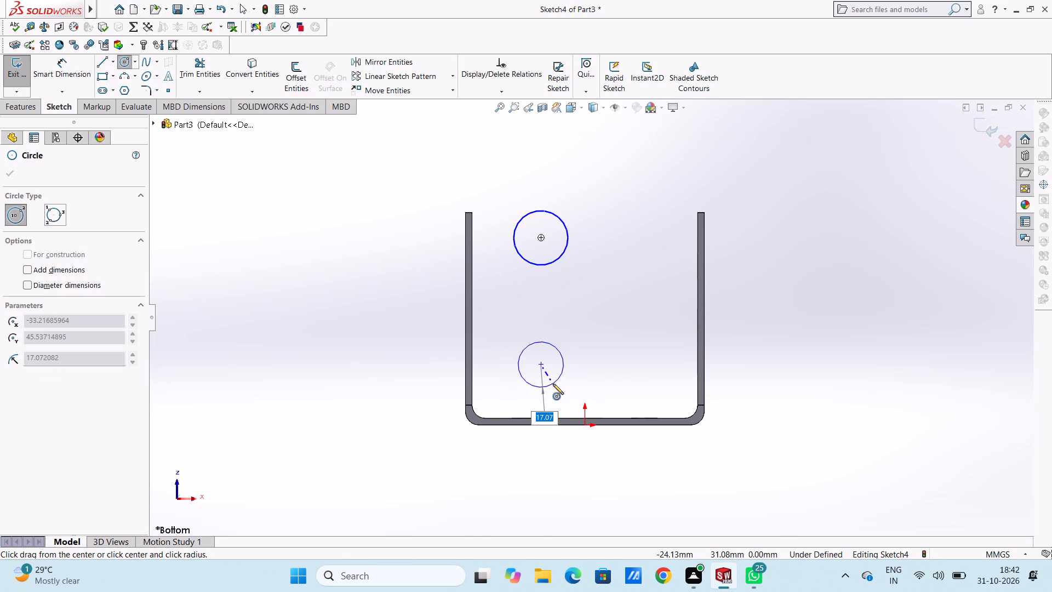
type("20.44")
key("Return")
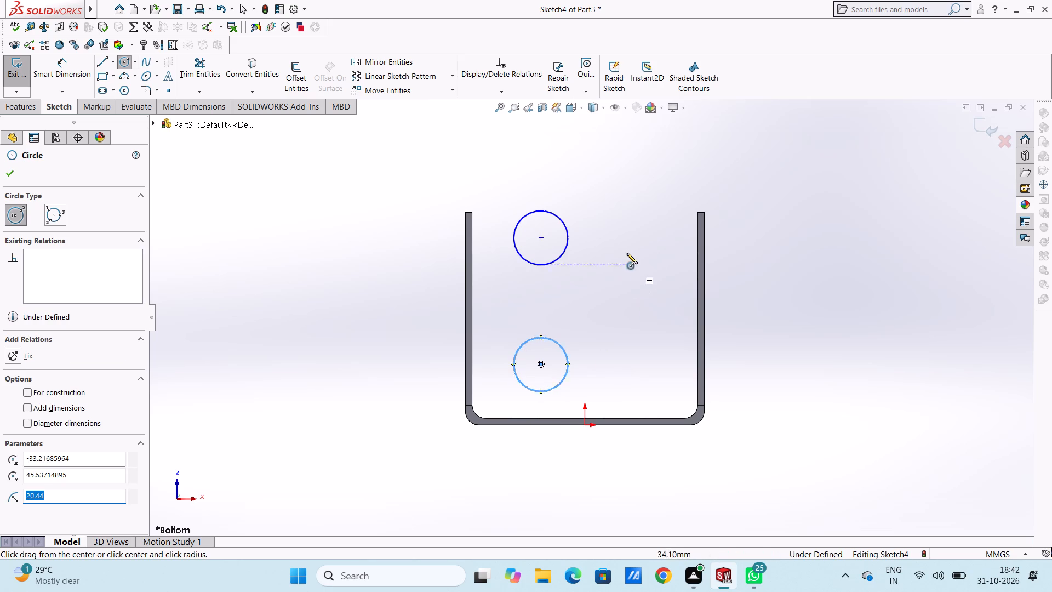
Draw two matching 20.44 mm radius circles beside the first pair, aligned with them and centred about 59 mm toward the right wall.
left_click(619, 238)
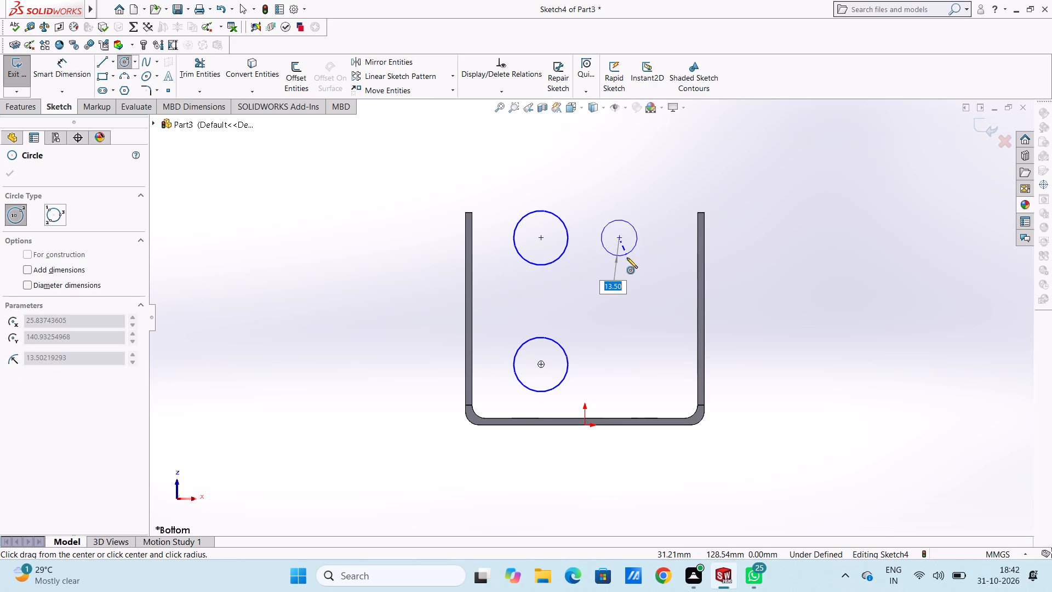
type("20.")
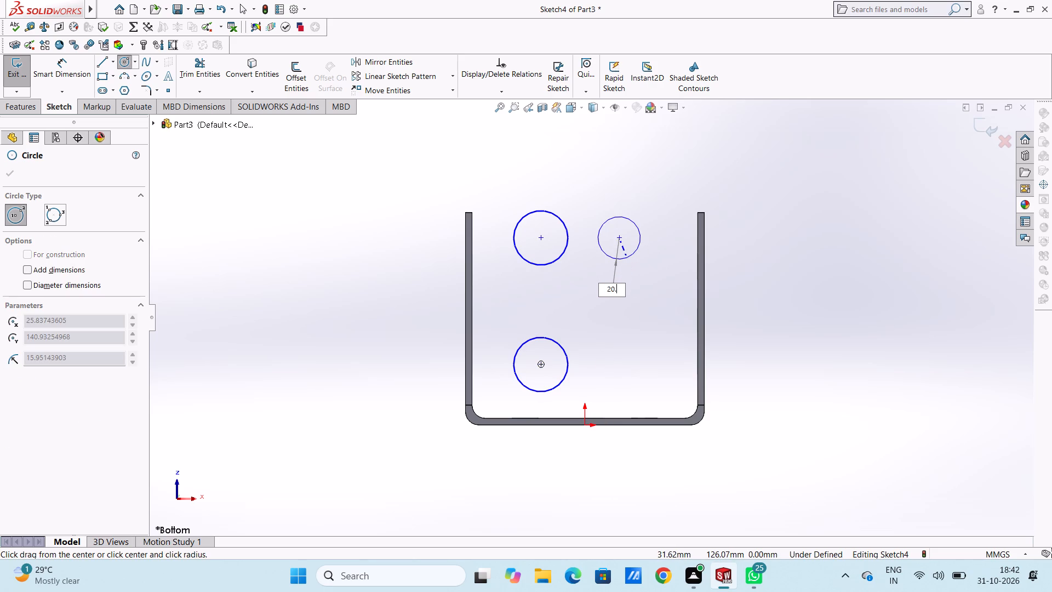
type("44")
key("Return")
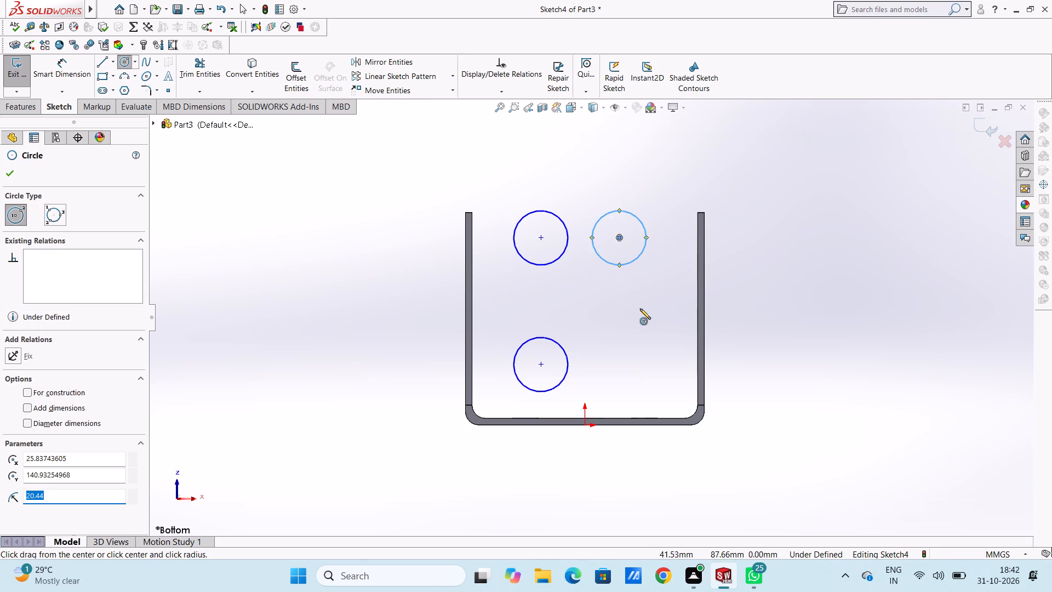
left_click(617, 368)
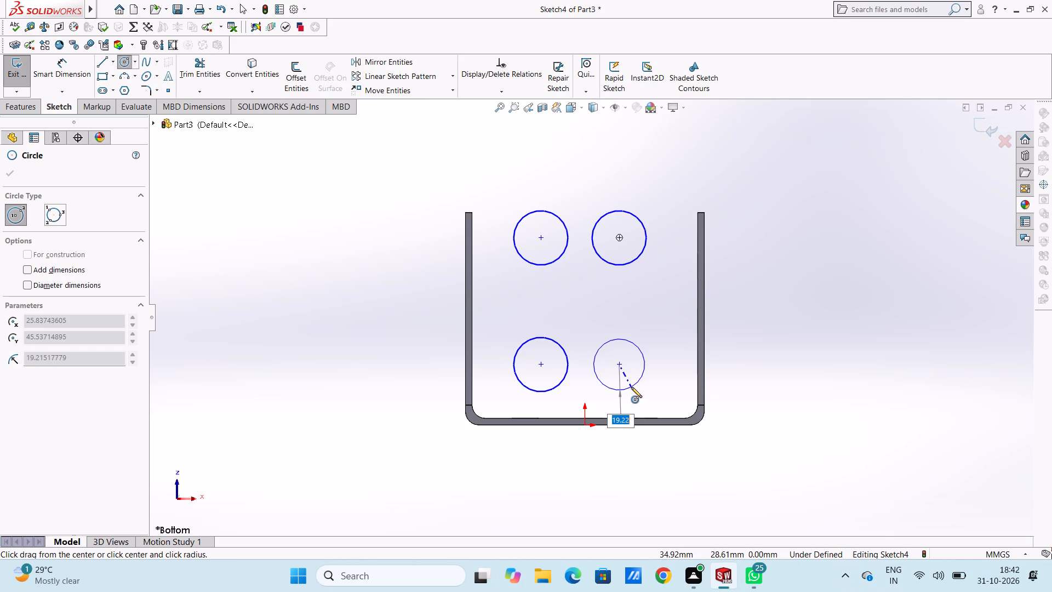
type("20.44")
key("Return")
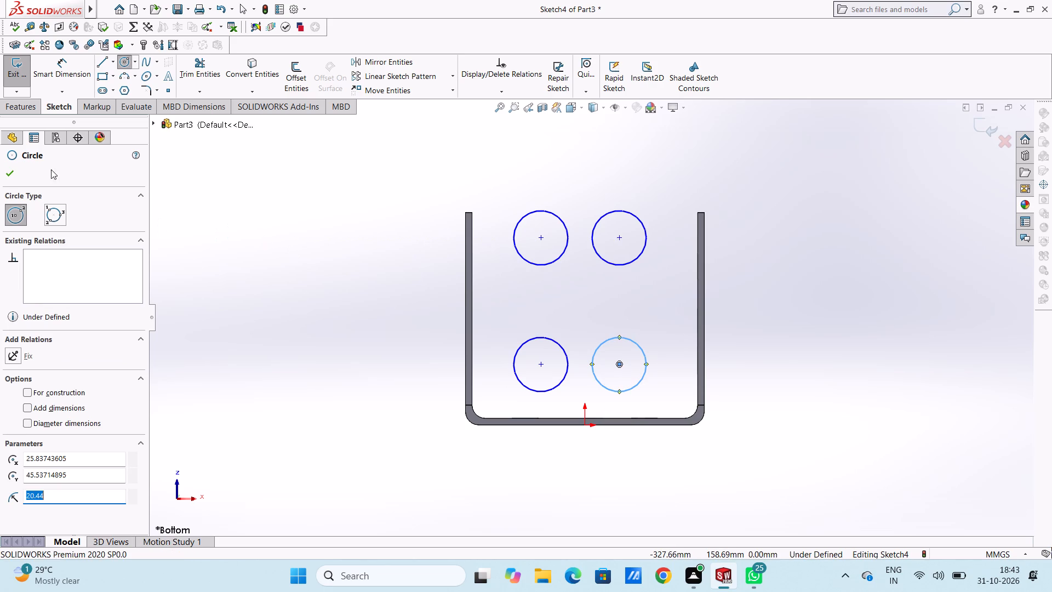
left_click(5, 174)
left_click(300, 233)
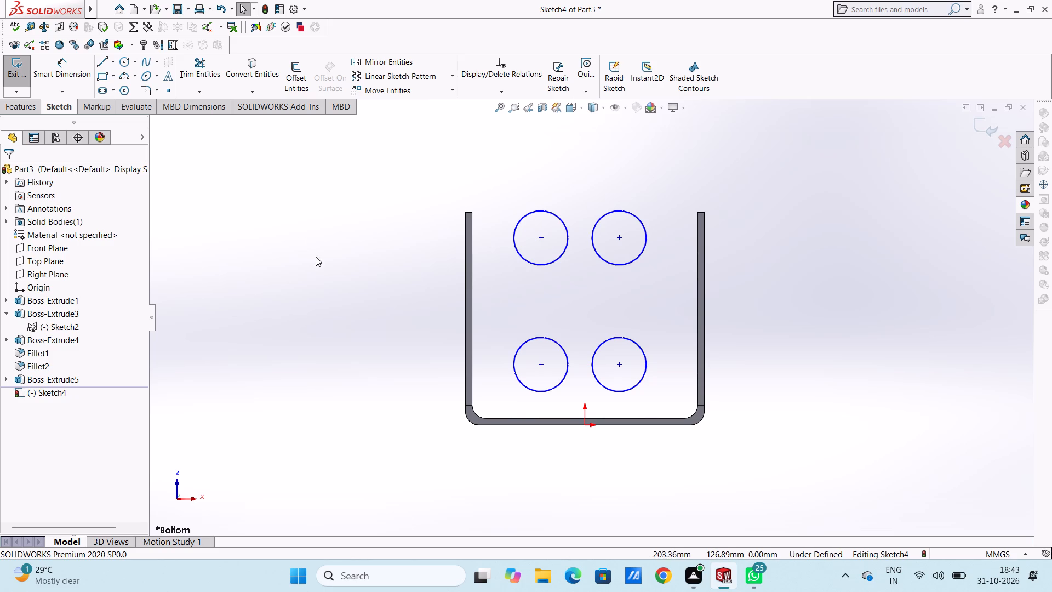
Dimension the upper-left circle's centre from the left wall's outer edge at 85-2.44 mm.
scroll(316, 257, "up", 1)
scroll(567, 302, "up", 2)
scroll(592, 305, "down", 2)
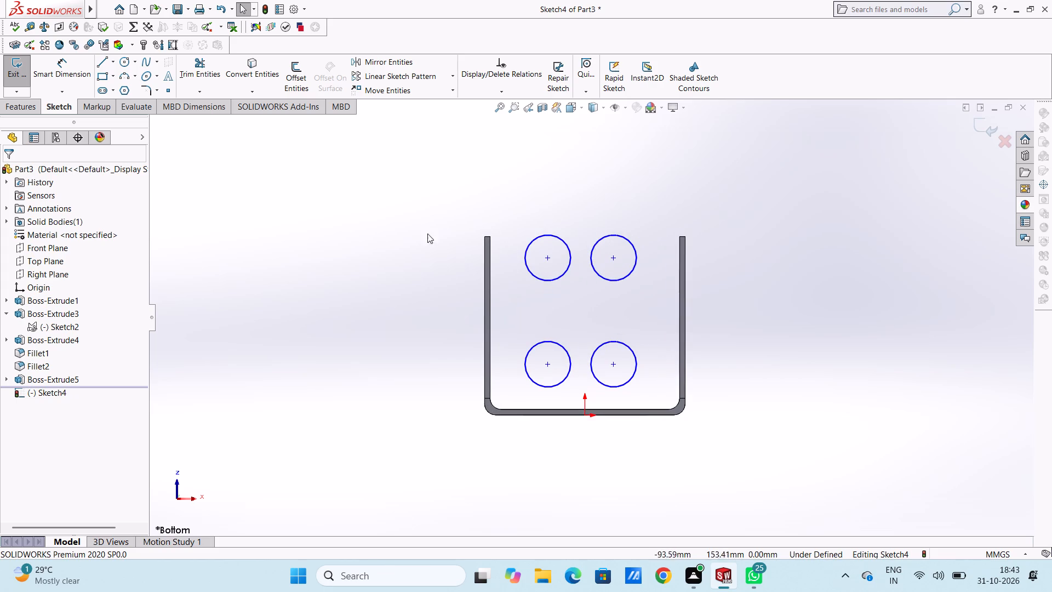
left_click(77, 69)
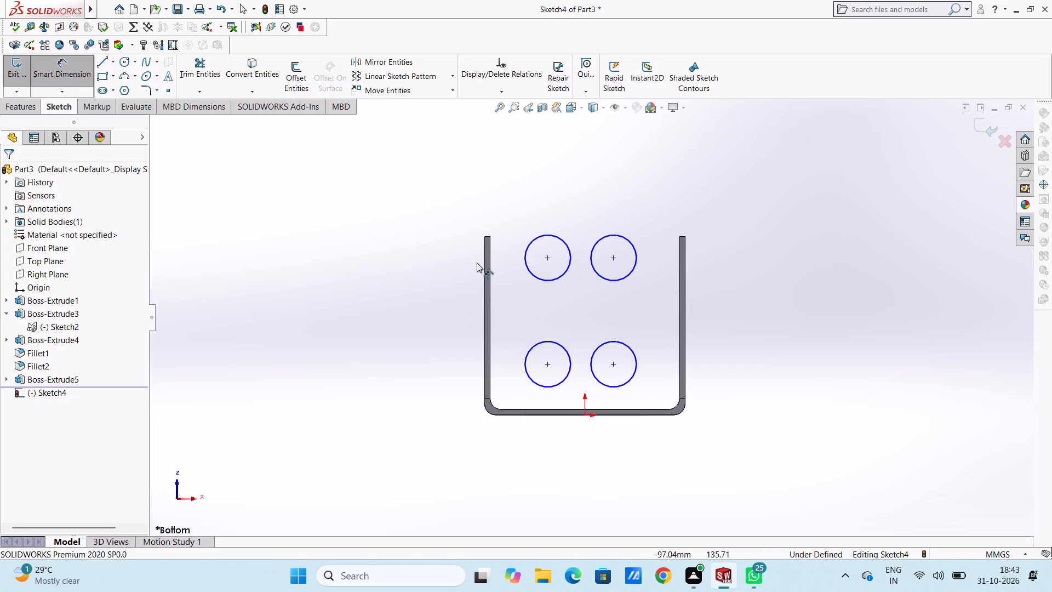
left_click(483, 260)
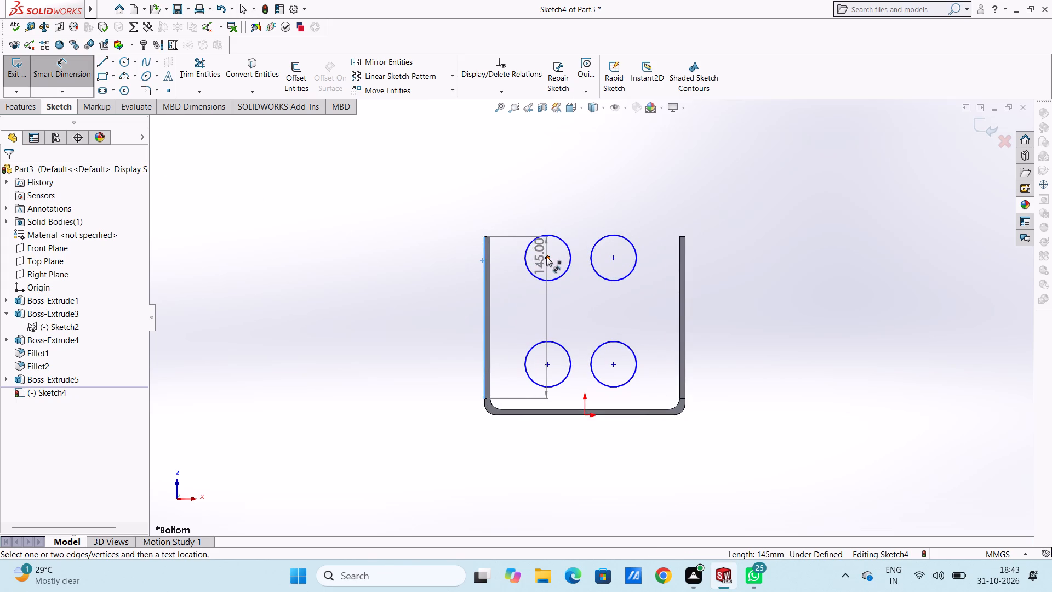
left_click(546, 257)
left_click(410, 155)
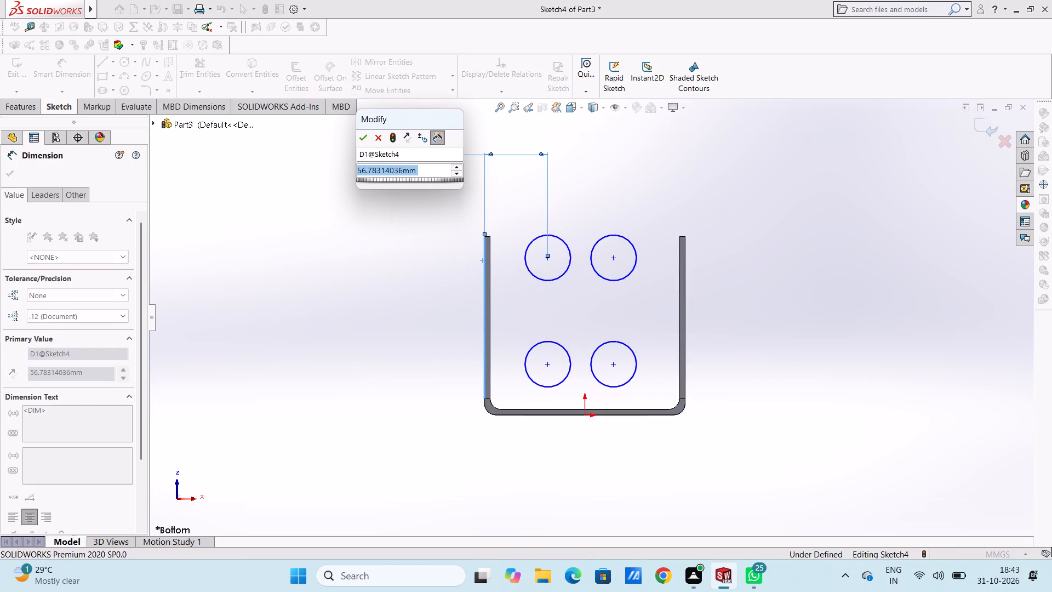
type("85")
key("minus")
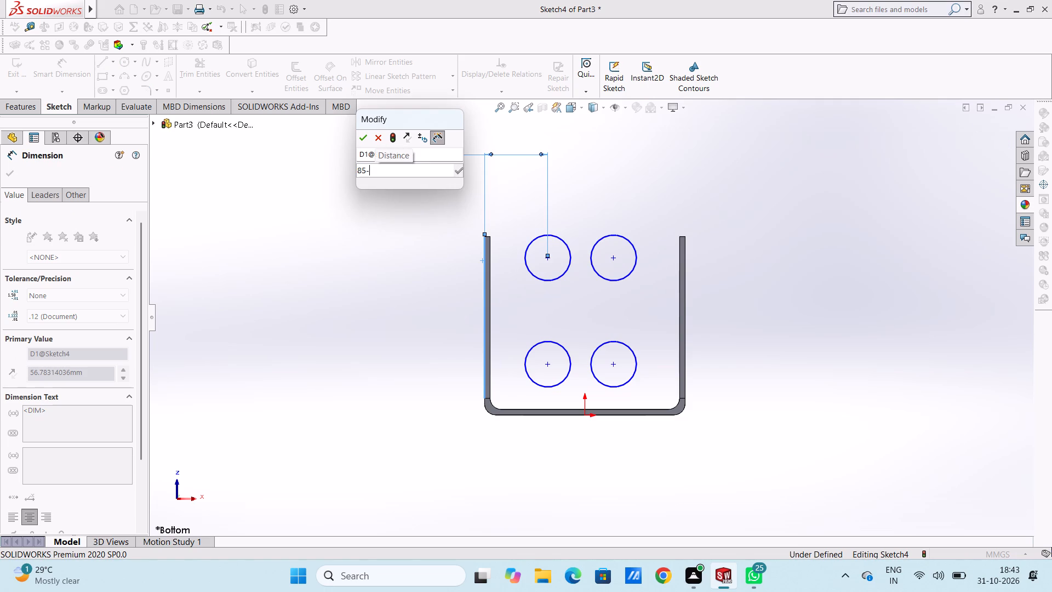
type("2.44")
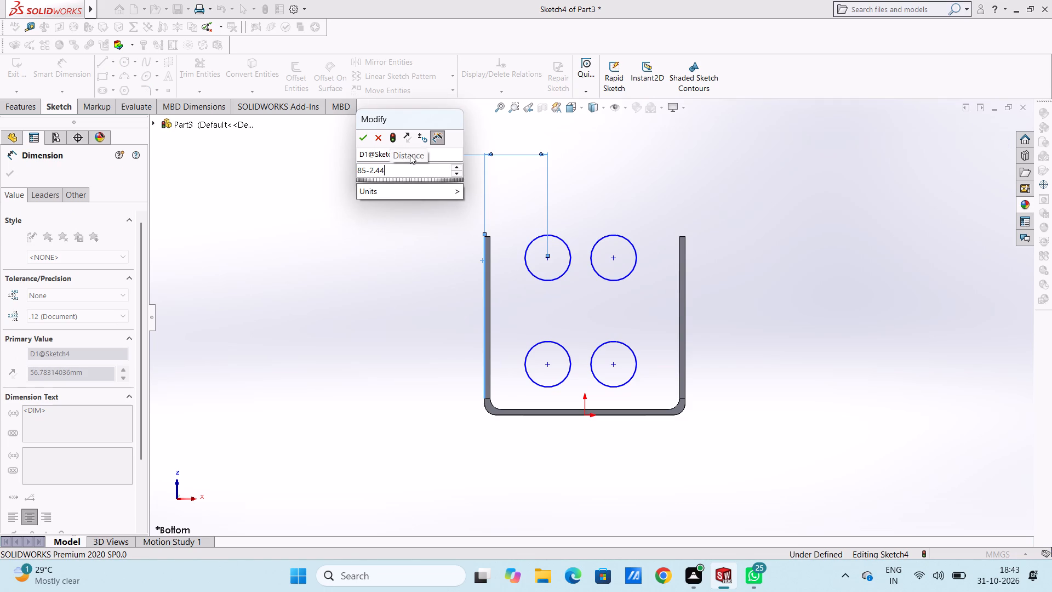
key("Return")
left_click(382, 247)
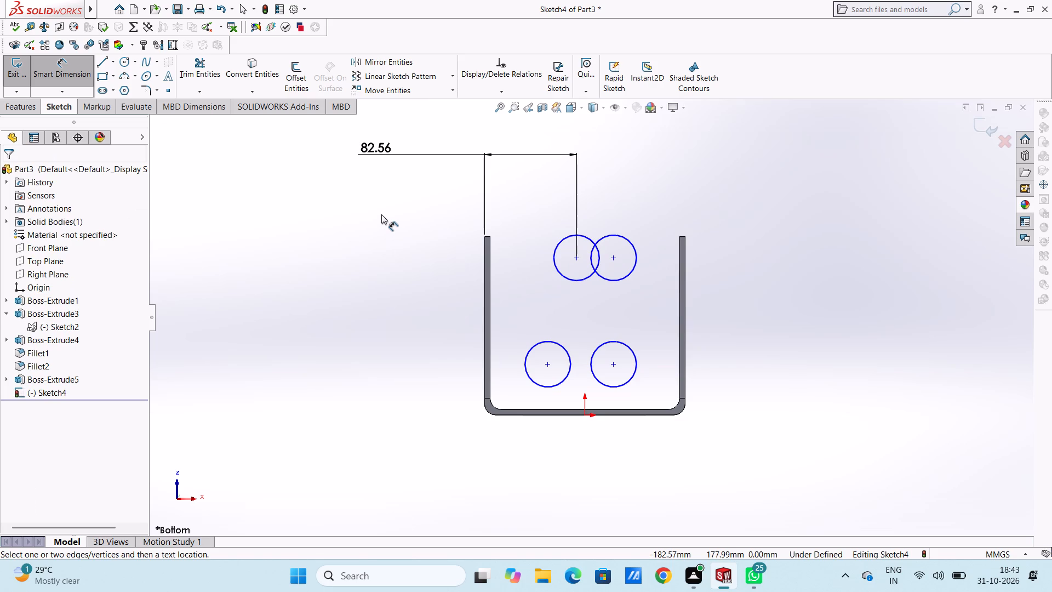
Set the upper-left circle's distance from the left wall's outer edge to 85-20.4 mm, giving 64.6 mm.
double_click(375, 155)
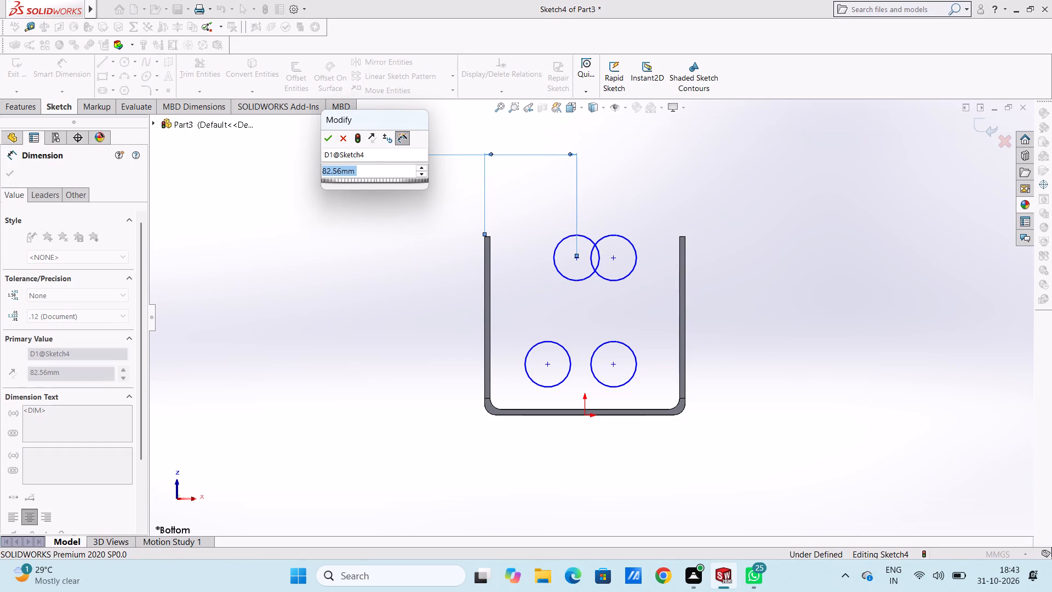
type("85-")
type("20.")
key("4")
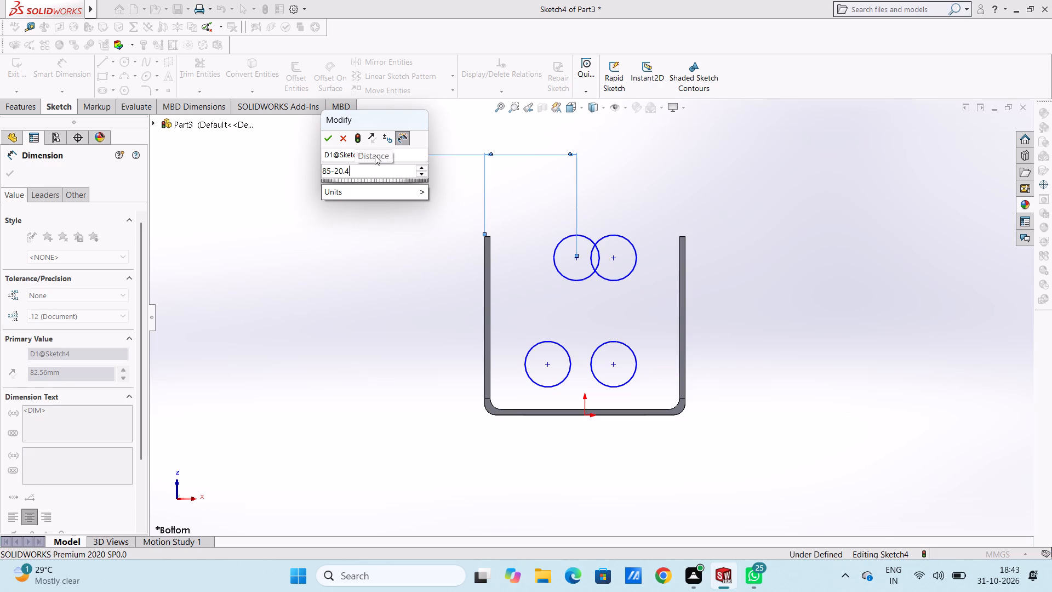
key("Return")
left_click(375, 231)
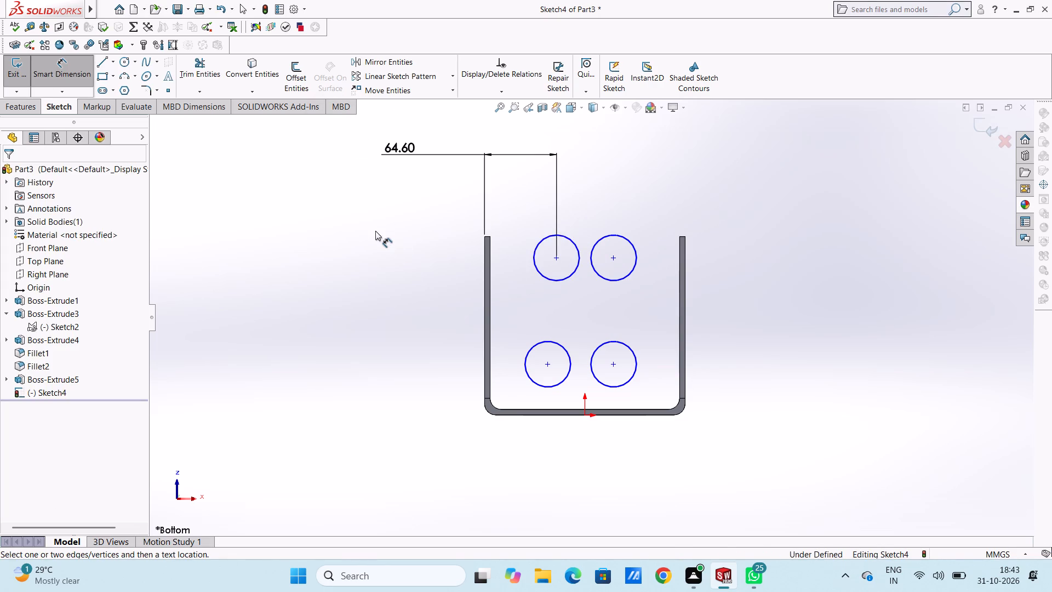
Dimension the upper-right circle's centre at 64.6 mm from the right wall's outer edge.
left_click(615, 257)
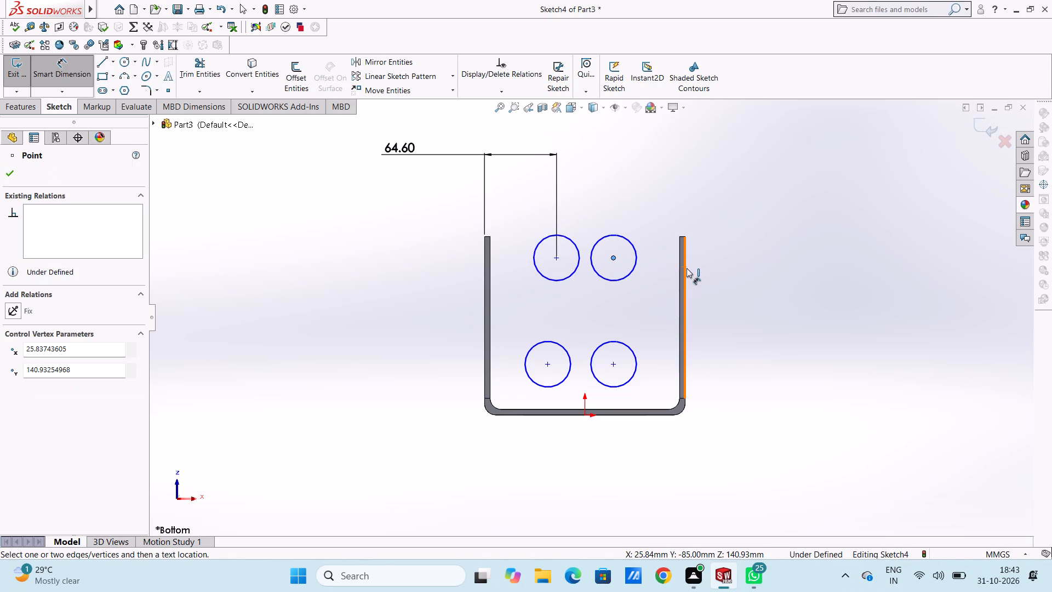
left_click(687, 268)
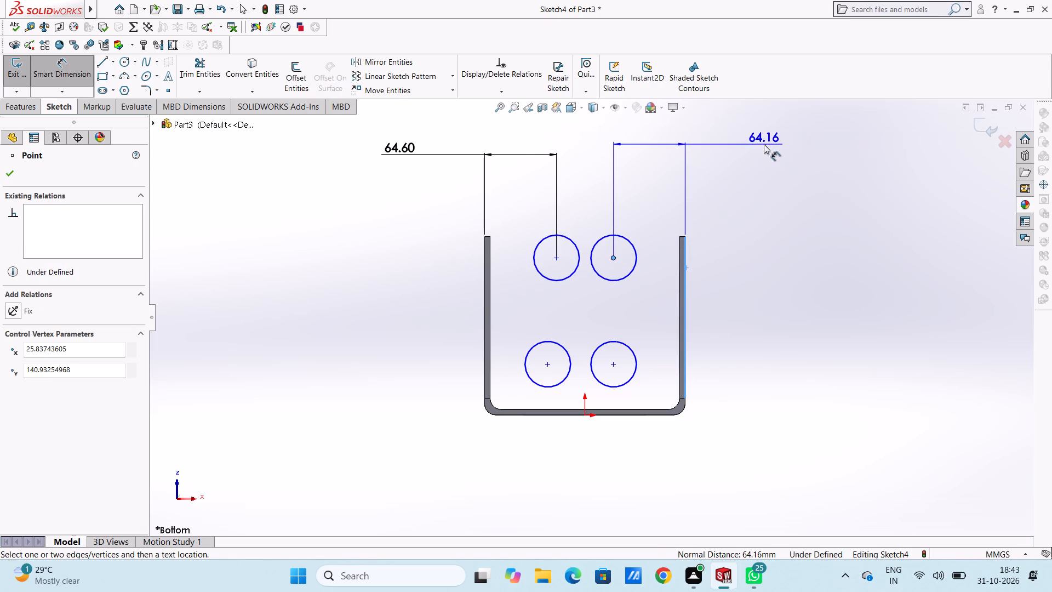
left_click(764, 144)
key("6")
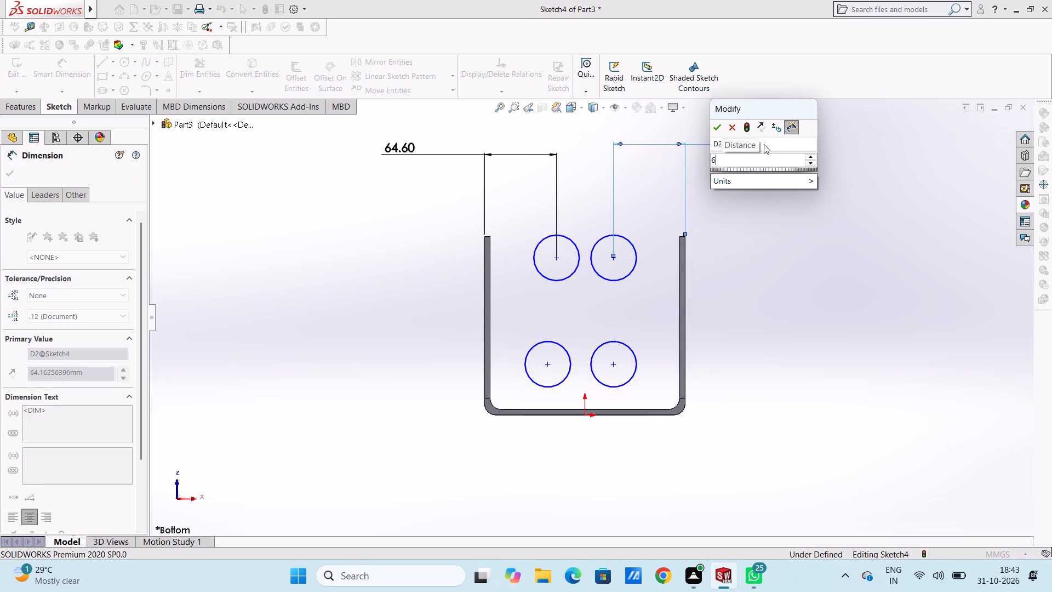
type("4.6")
key("Return")
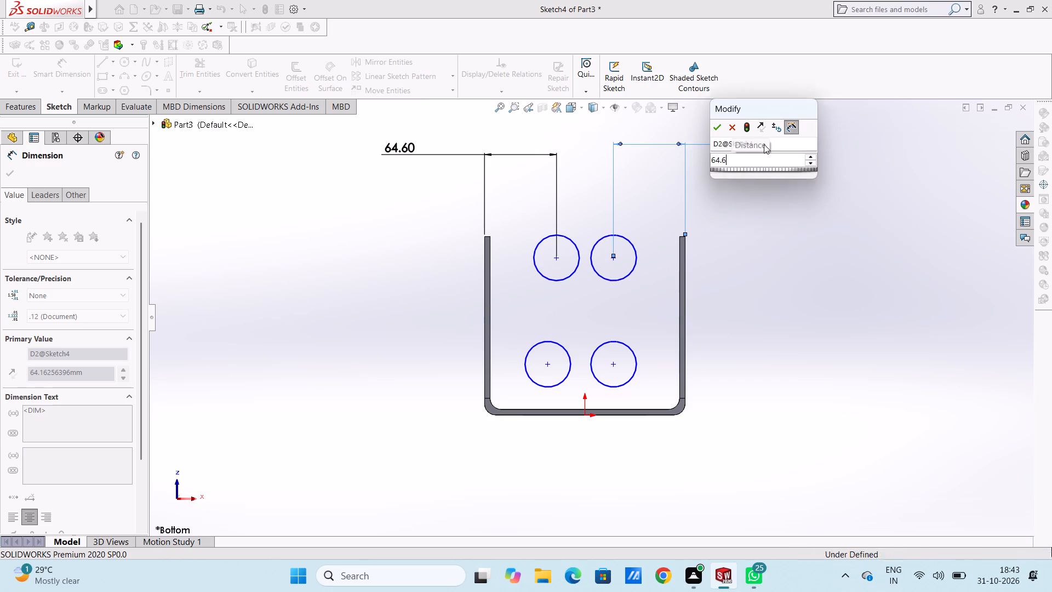
left_click(838, 310)
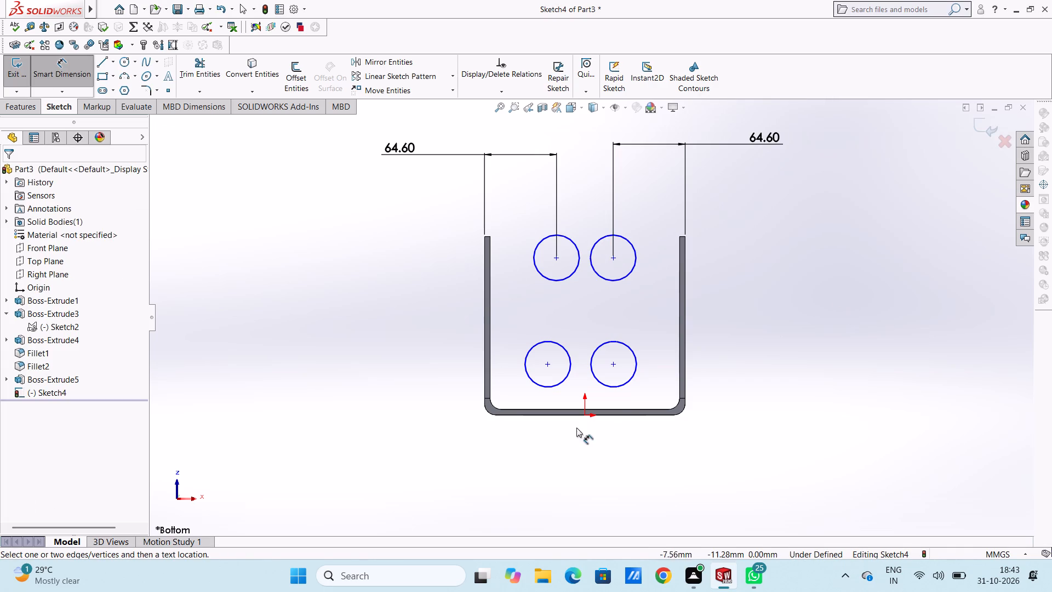
Dimension the lower-right circle's centre at 64.6 mm from the right wall's outer edge.
left_click(615, 363)
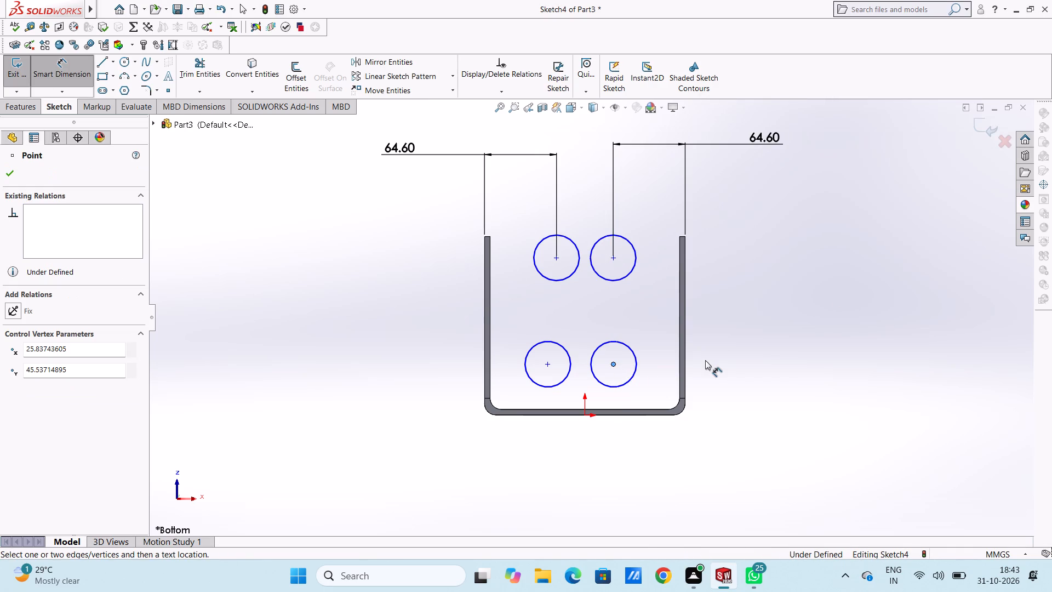
left_click(687, 348)
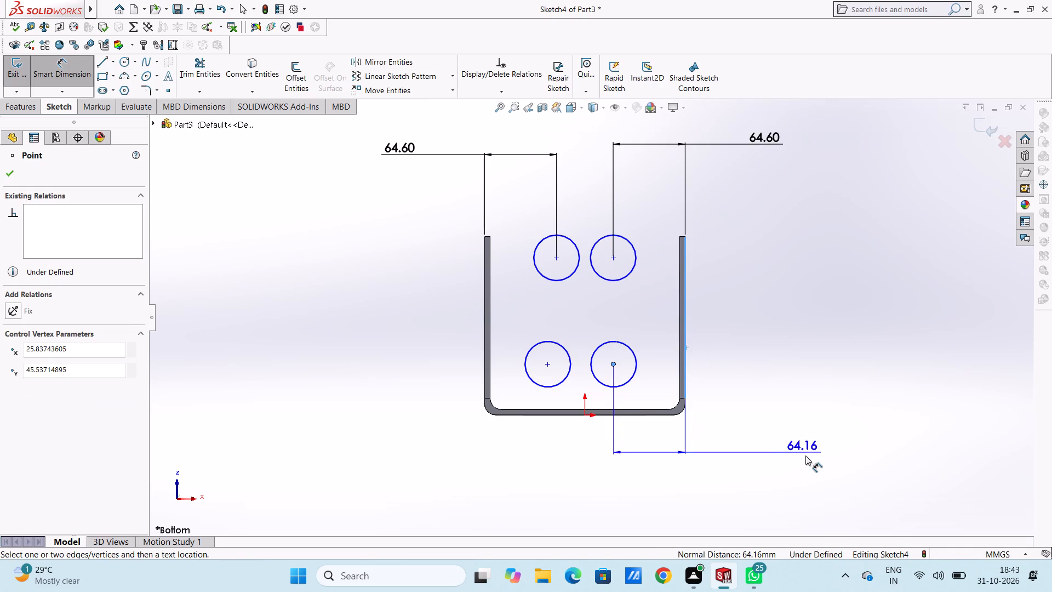
left_click(816, 471)
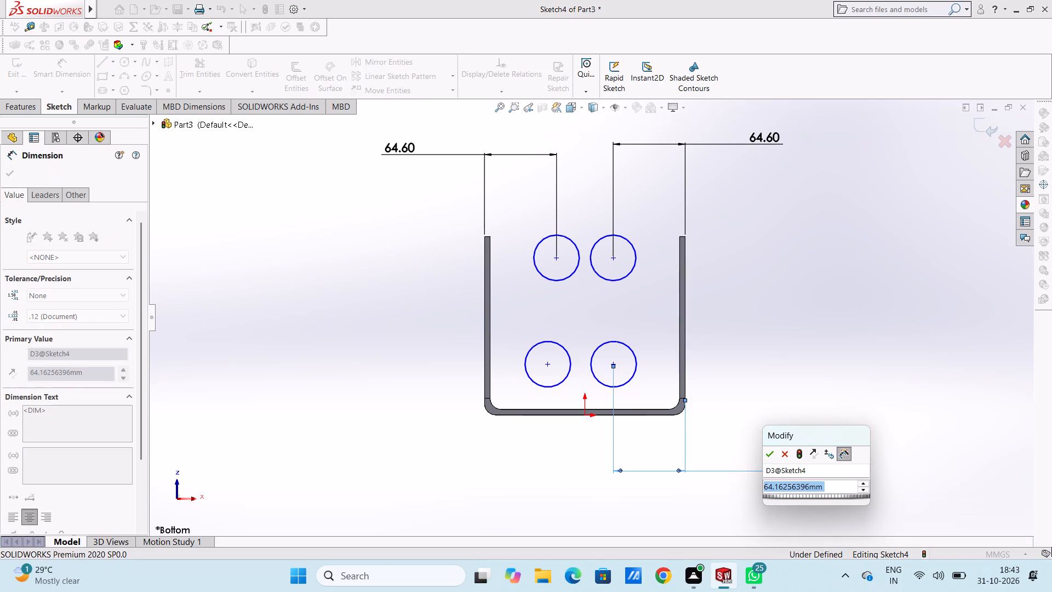
key("6")
key("4")
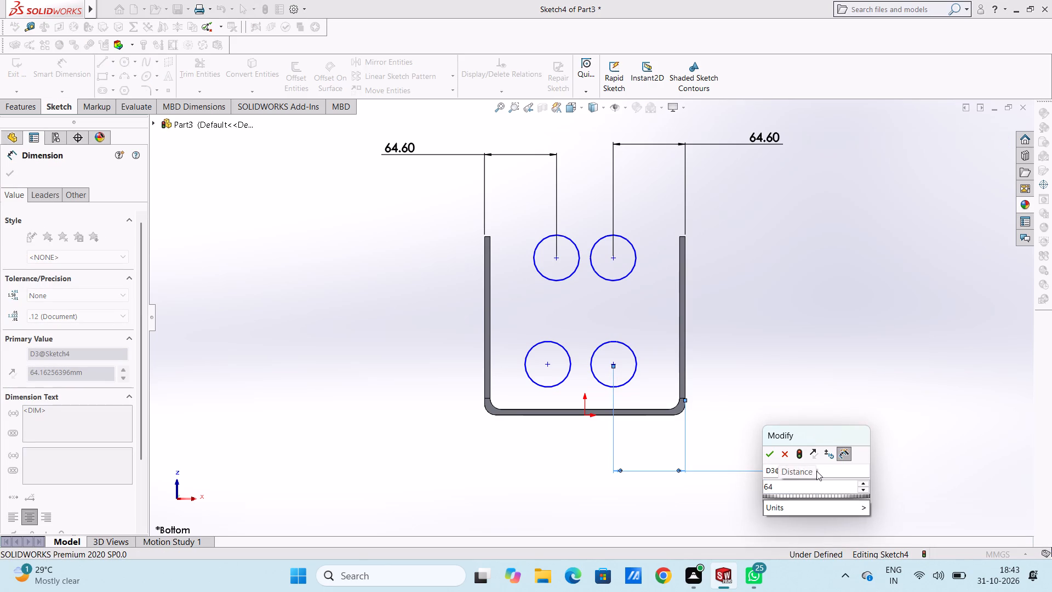
type(".6")
key("Return")
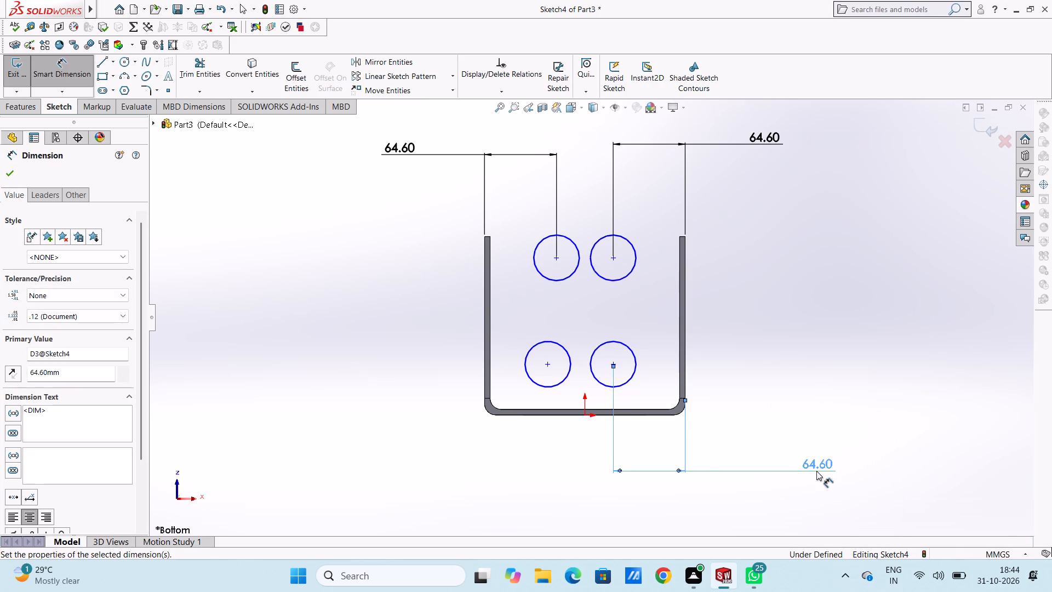
Dimension the lower-left circle's centre at 64.6 mm from the left wall's outer edge.
left_click(783, 368)
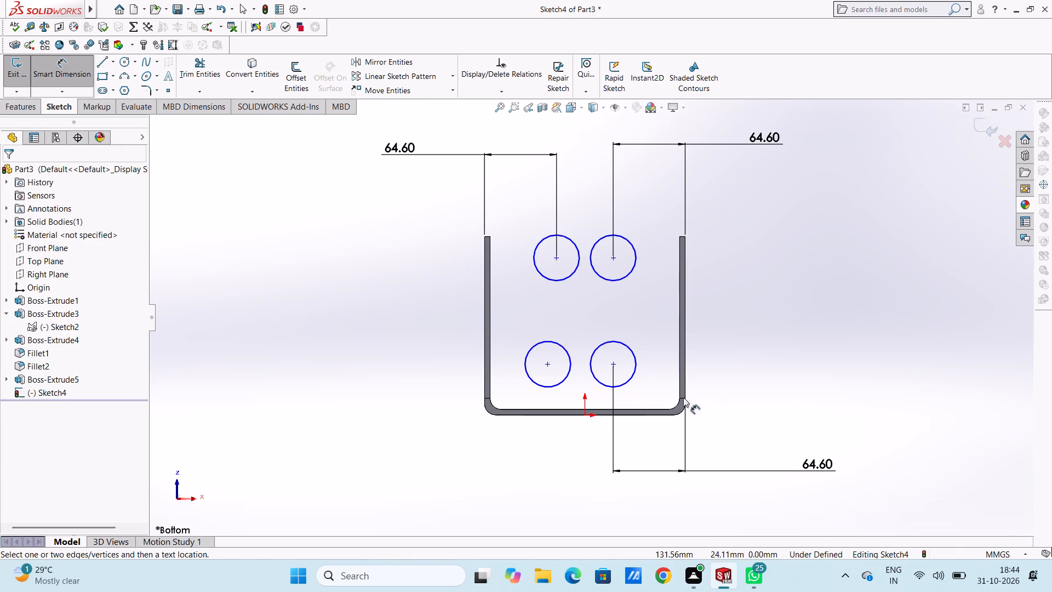
left_click(546, 365)
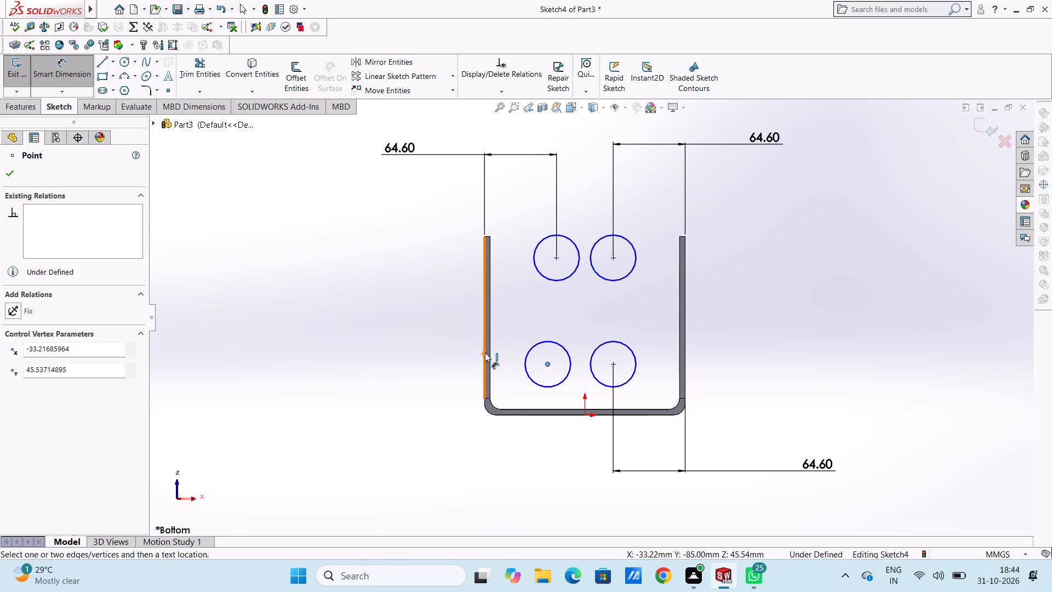
left_click(485, 352)
left_click(355, 476)
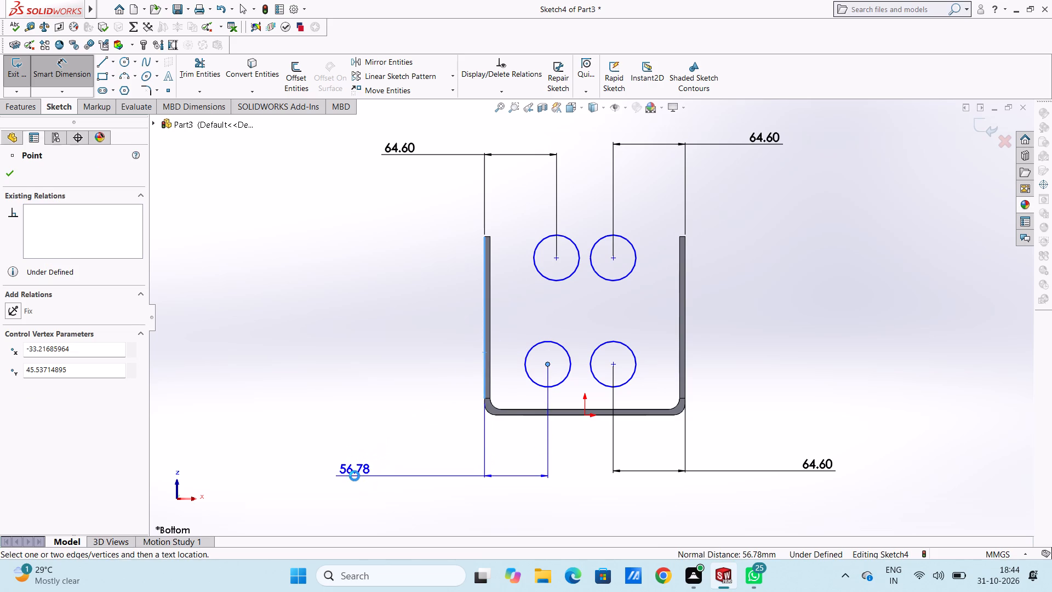
type("64.6")
key("Return")
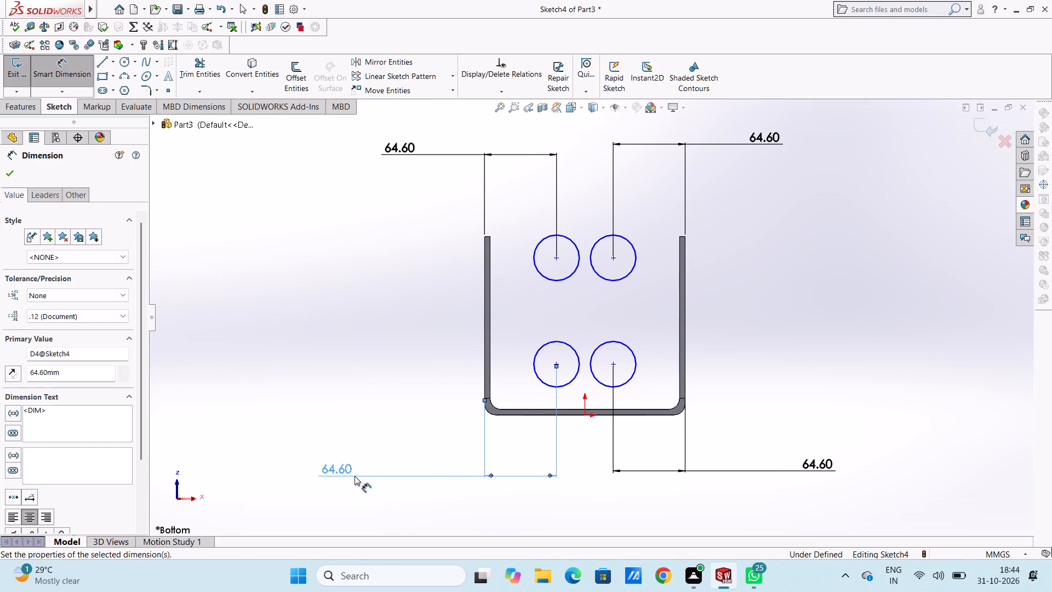
left_click(366, 391)
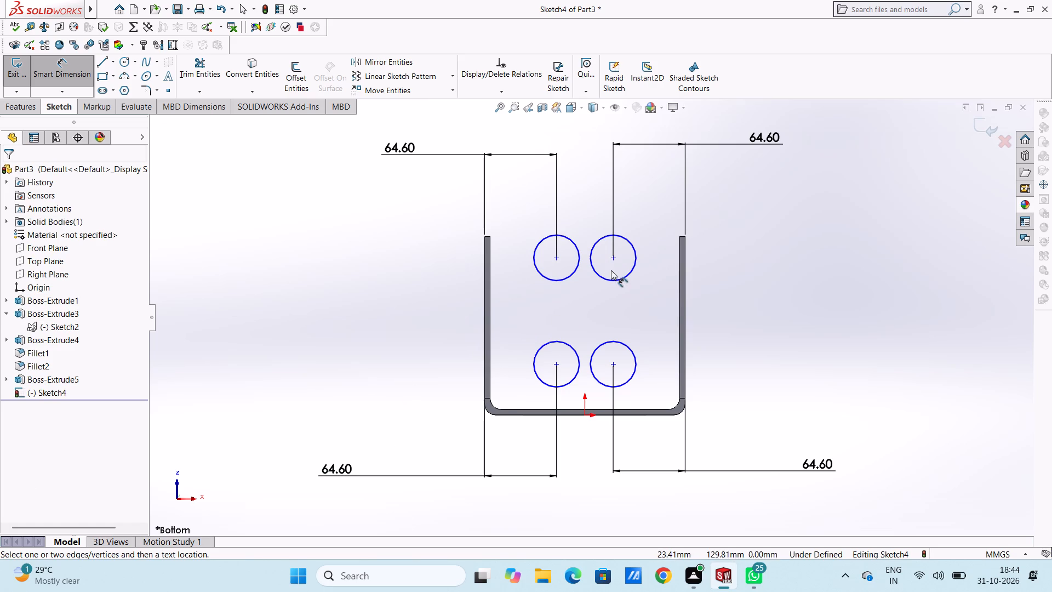
scroll(611, 270, "up", 1)
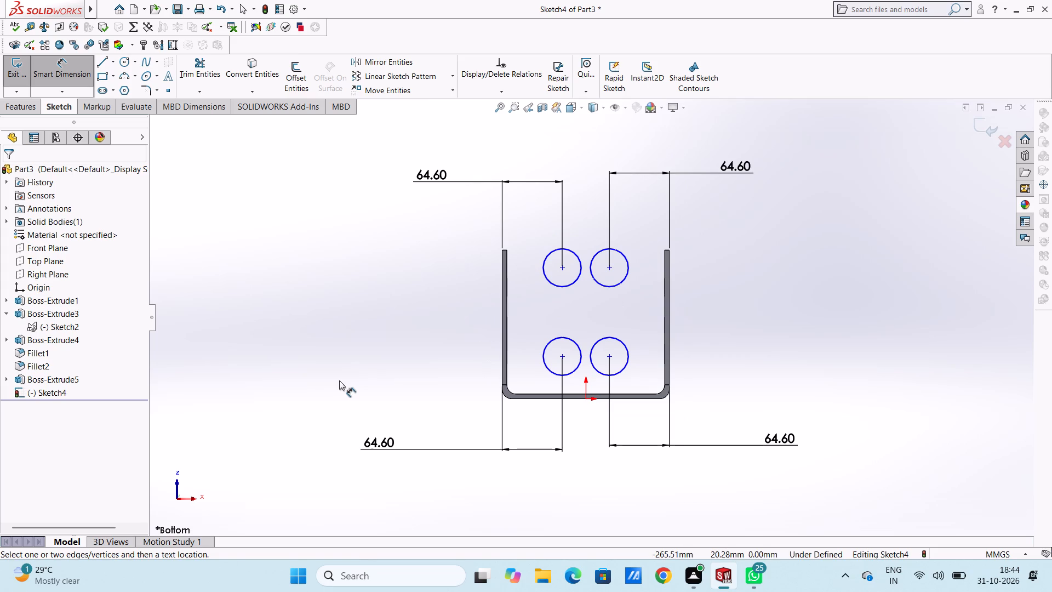
left_click(75, 72)
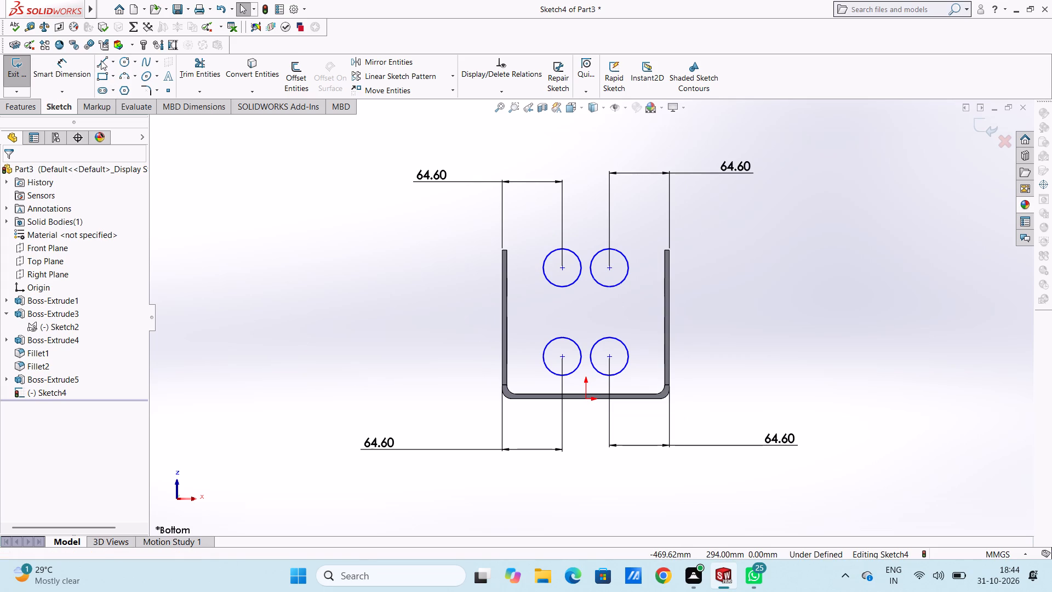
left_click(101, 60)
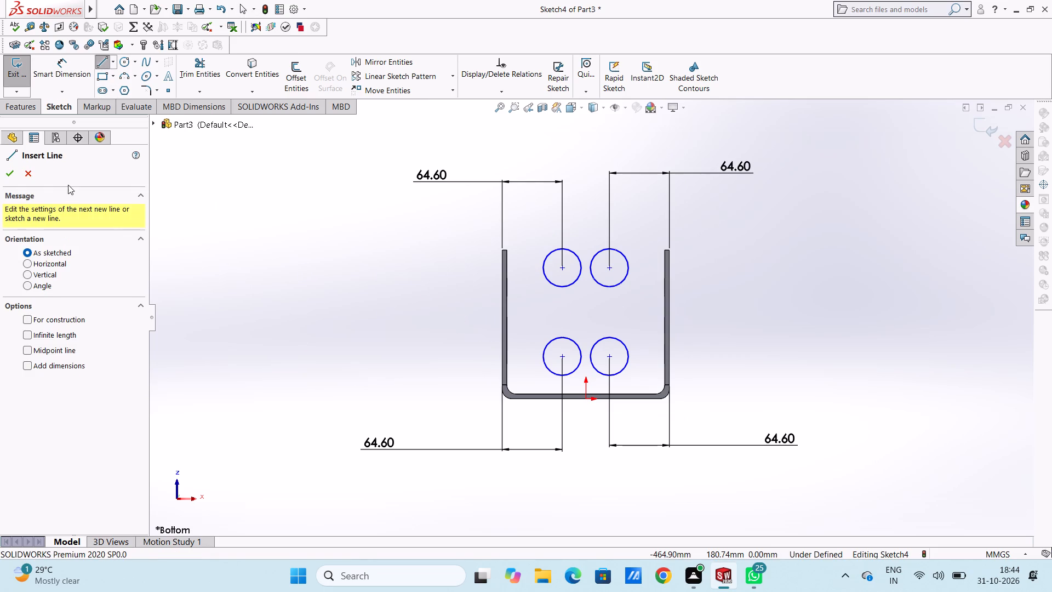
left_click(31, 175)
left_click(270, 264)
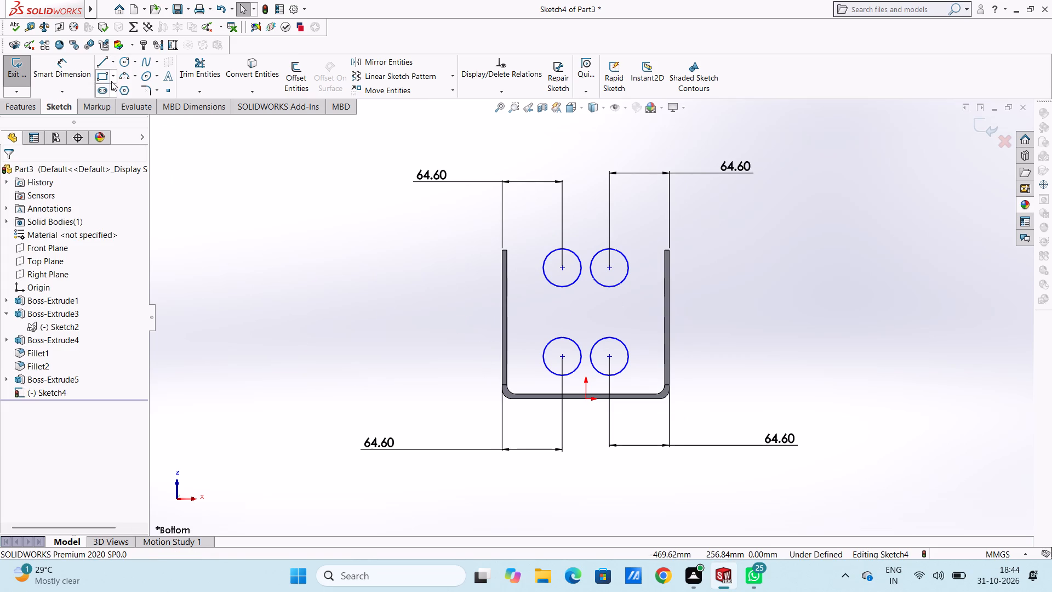
Sketch a 180 by 145 mm corner rectangle from the left wall's upper outer corner to the right wall's outer corner where the bend starts.
left_click(101, 78)
scroll(598, 328, "down", 3)
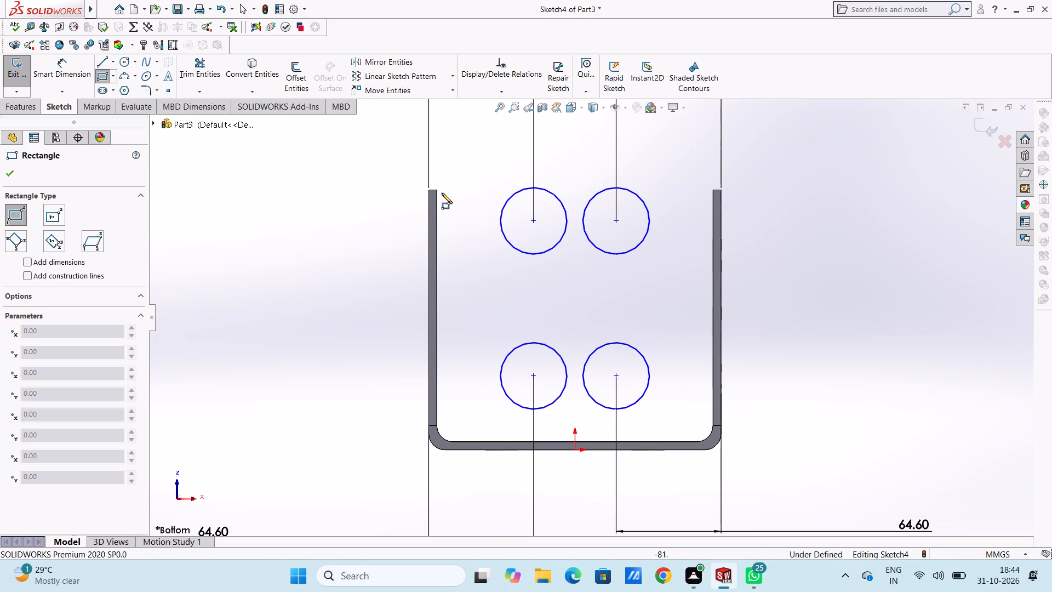
left_click(427, 187)
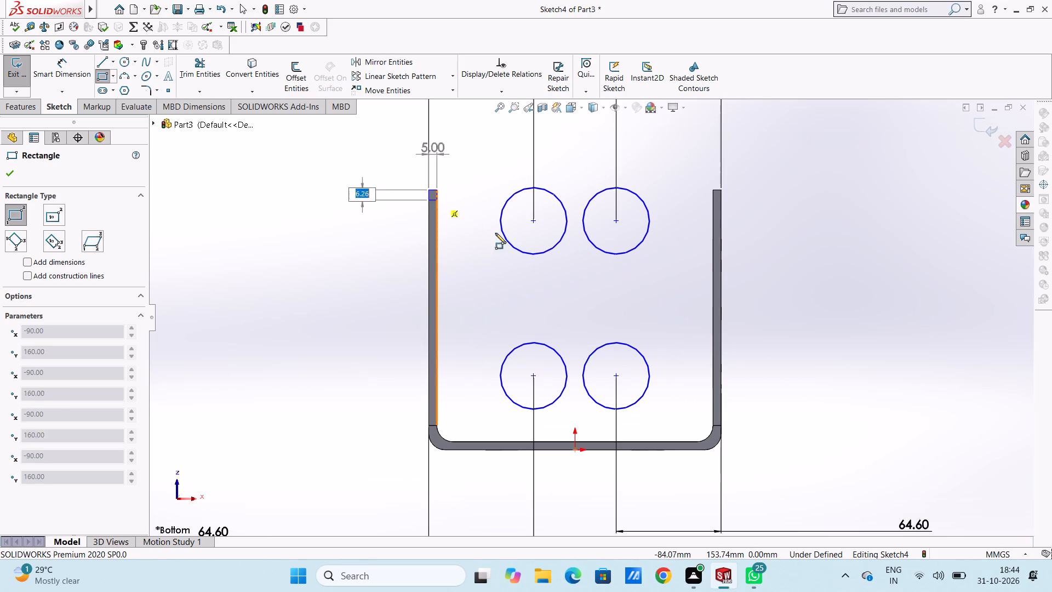
left_click(723, 426)
right_click(848, 267)
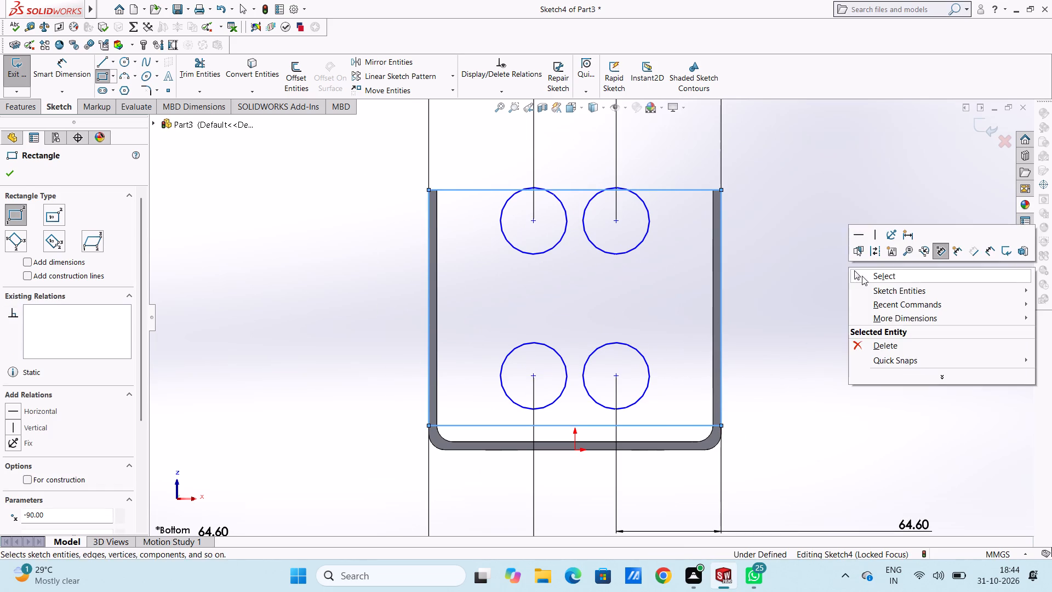
left_click(862, 276)
left_click(830, 296)
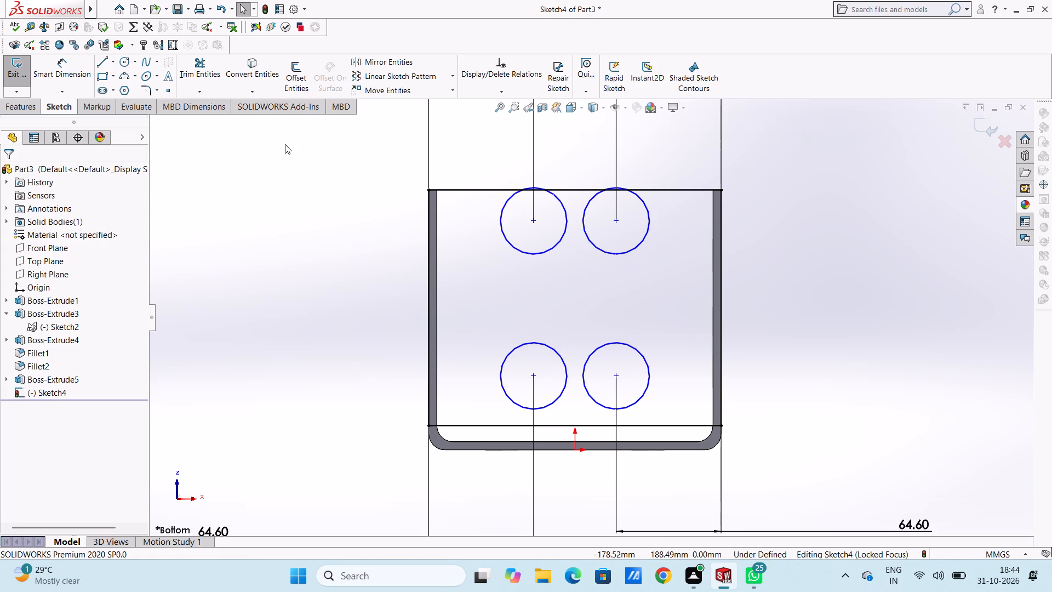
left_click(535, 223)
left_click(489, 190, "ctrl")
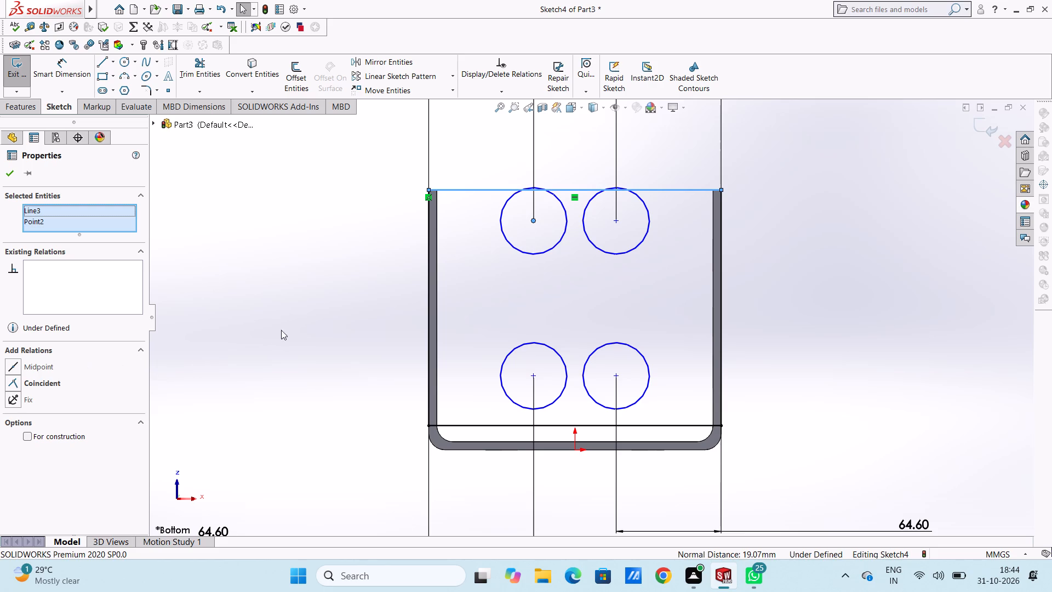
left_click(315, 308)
Add a tangent relation between the upper-left circle and the rectangle's top line.
left_click(538, 257)
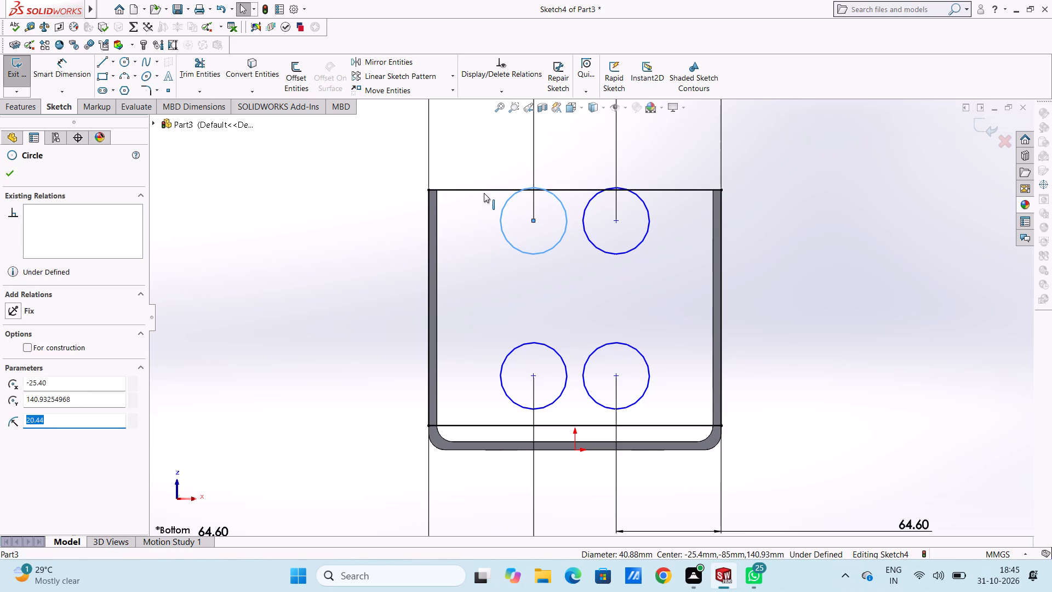
left_click(484, 192, "ctrl")
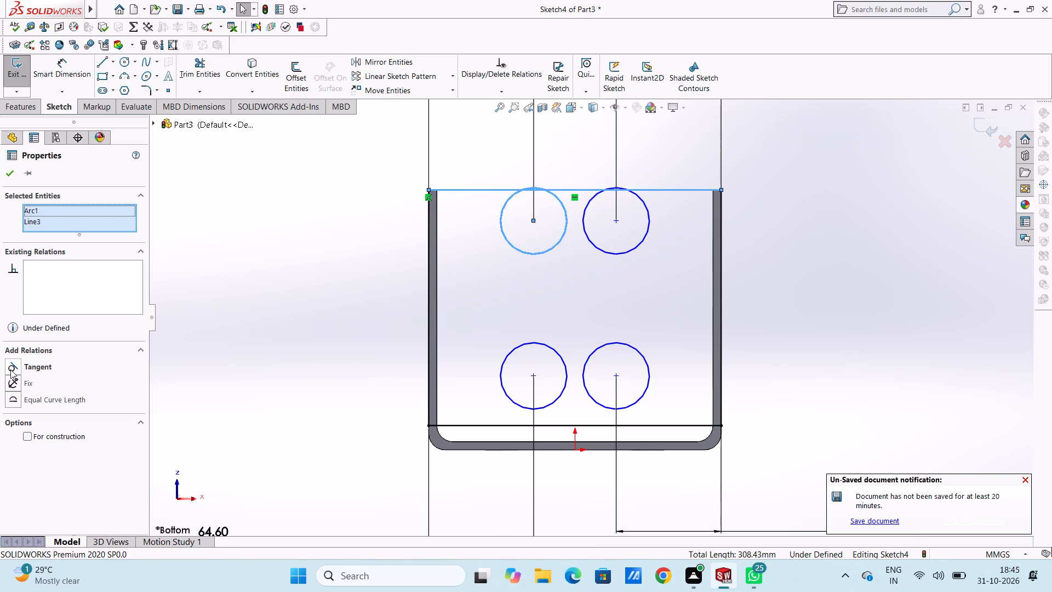
left_click(10, 366)
left_click(259, 304)
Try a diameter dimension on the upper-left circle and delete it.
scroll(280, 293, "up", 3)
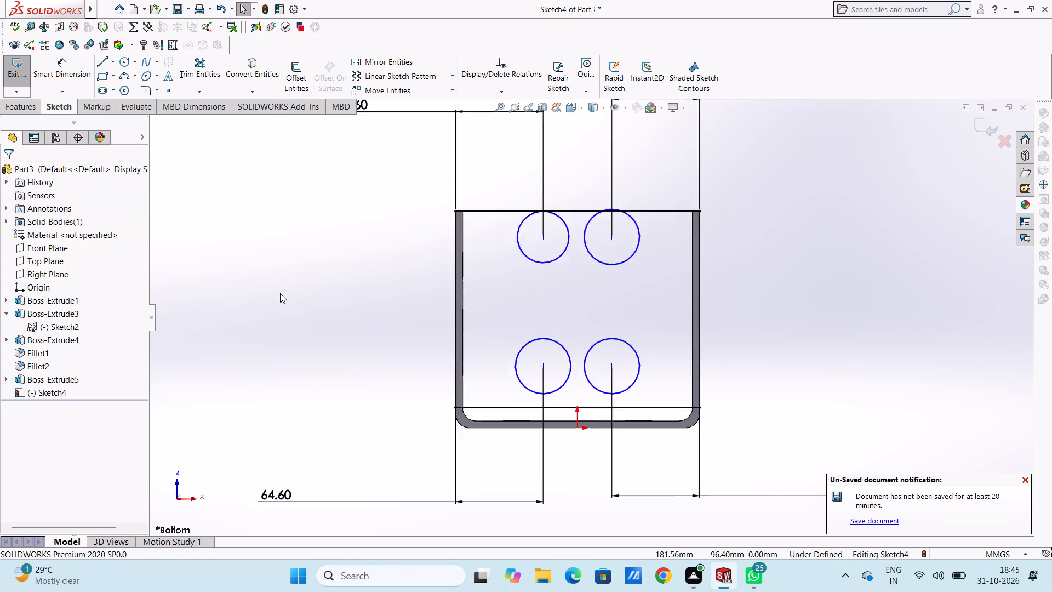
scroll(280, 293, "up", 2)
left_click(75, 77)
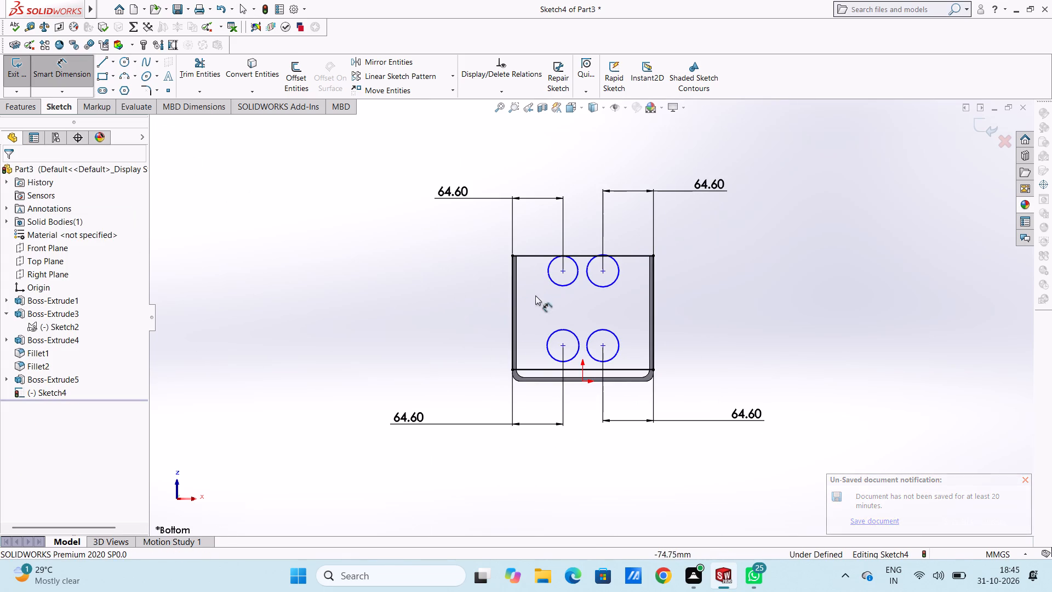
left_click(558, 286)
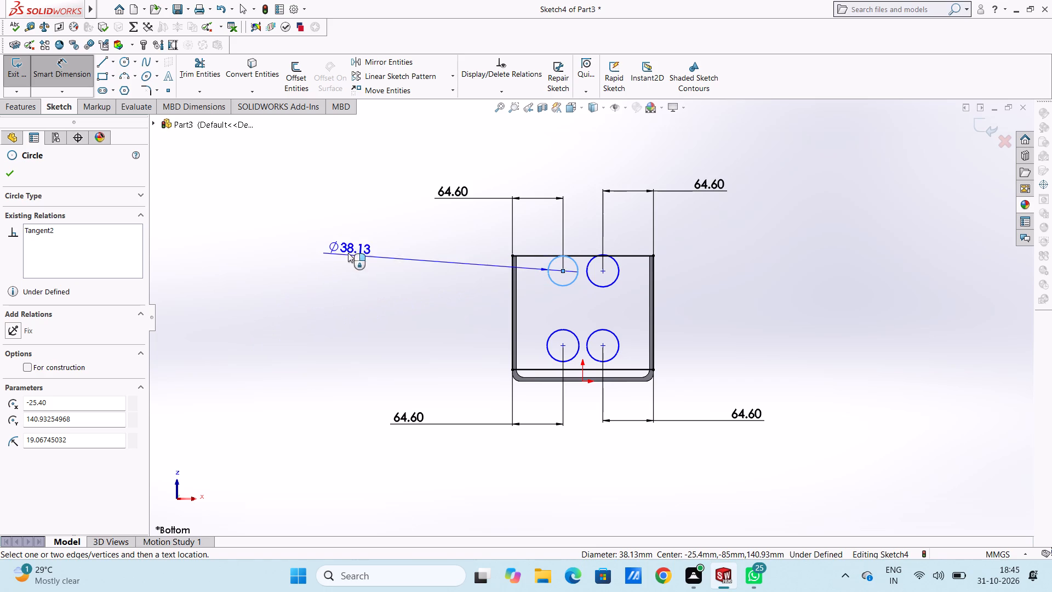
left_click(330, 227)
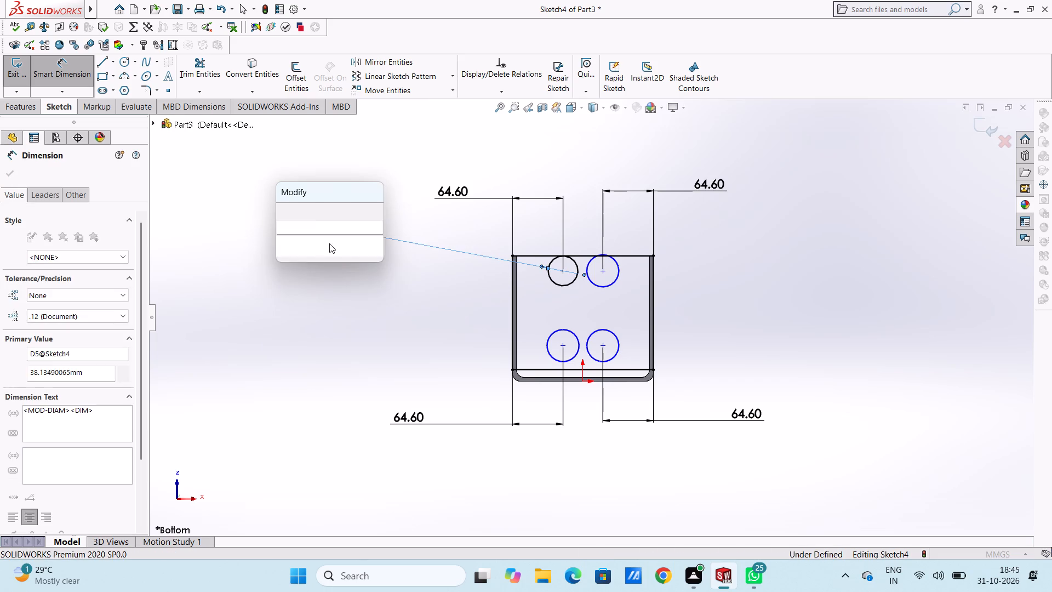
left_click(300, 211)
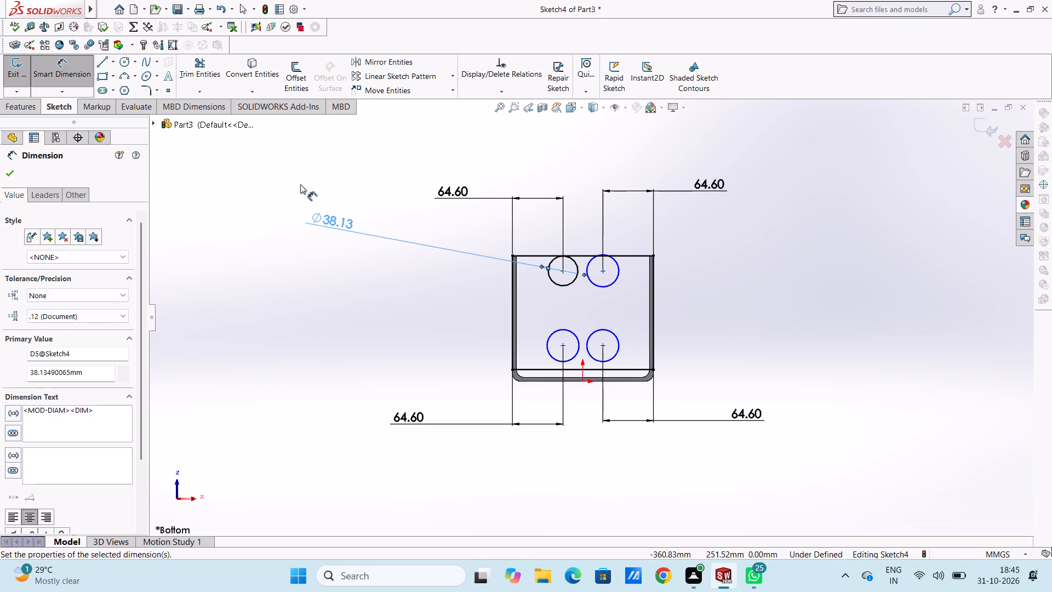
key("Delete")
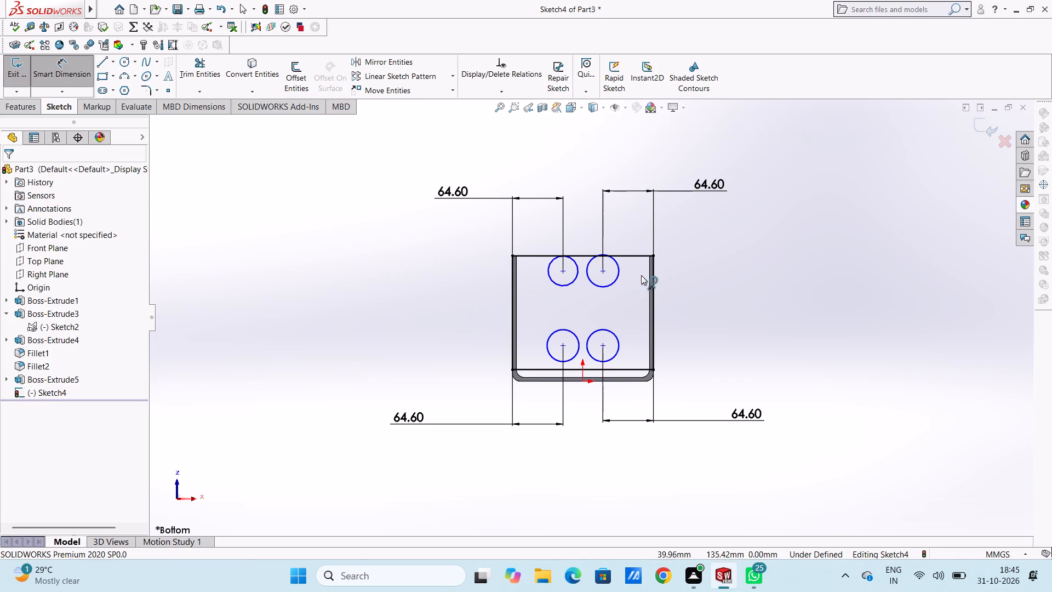
Dimension the upper-right circle's diameter, keeping its drawn size.
left_click(619, 275)
left_click(844, 344)
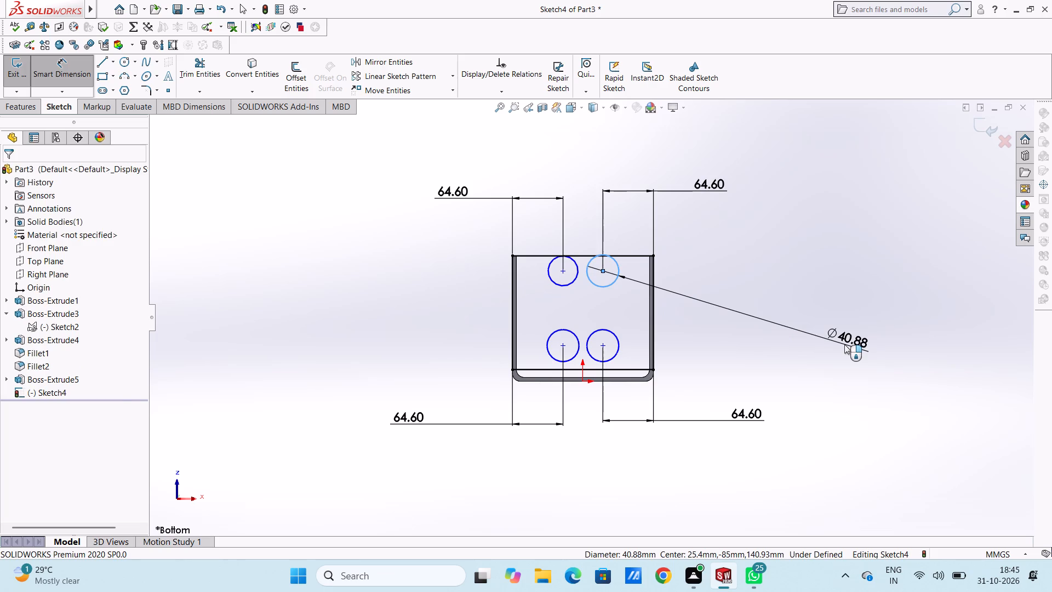
left_click(799, 327)
left_click(743, 244)
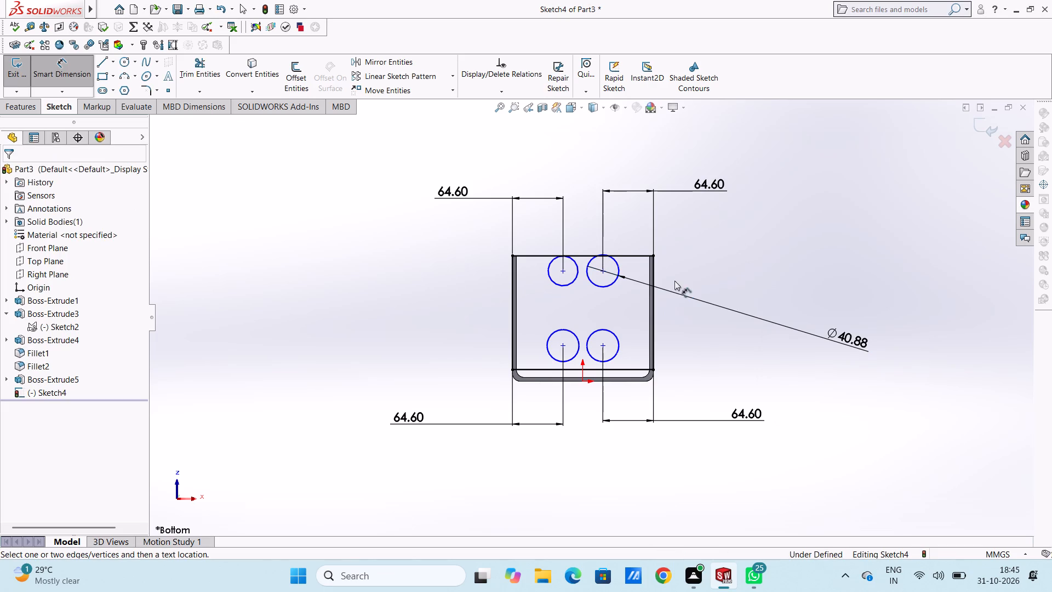
Dimension the upper-left circle's diameter at 40.88 mm.
left_click(558, 284)
left_click(216, 408)
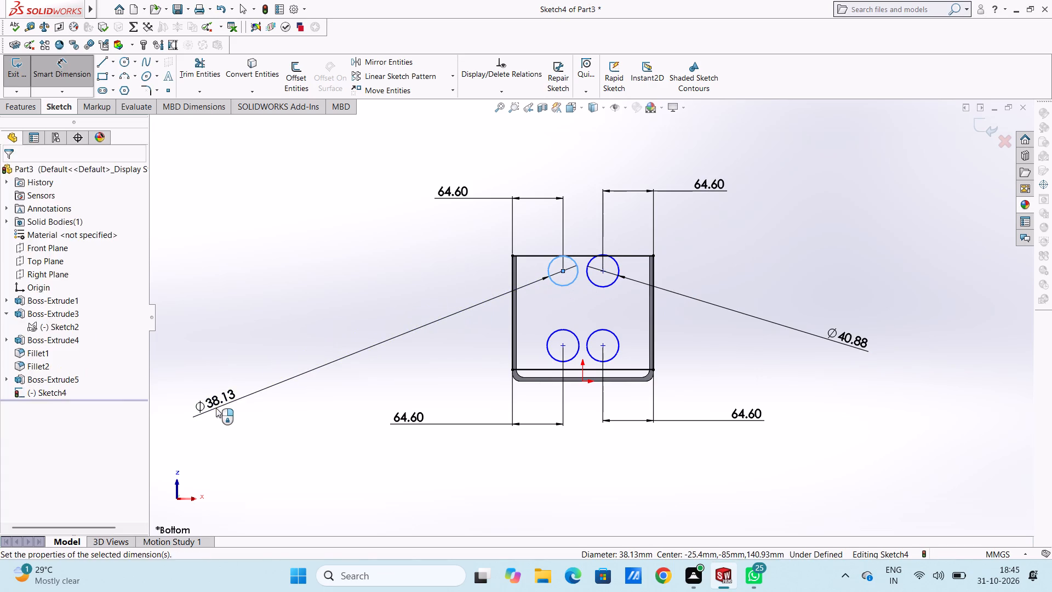
type("40")
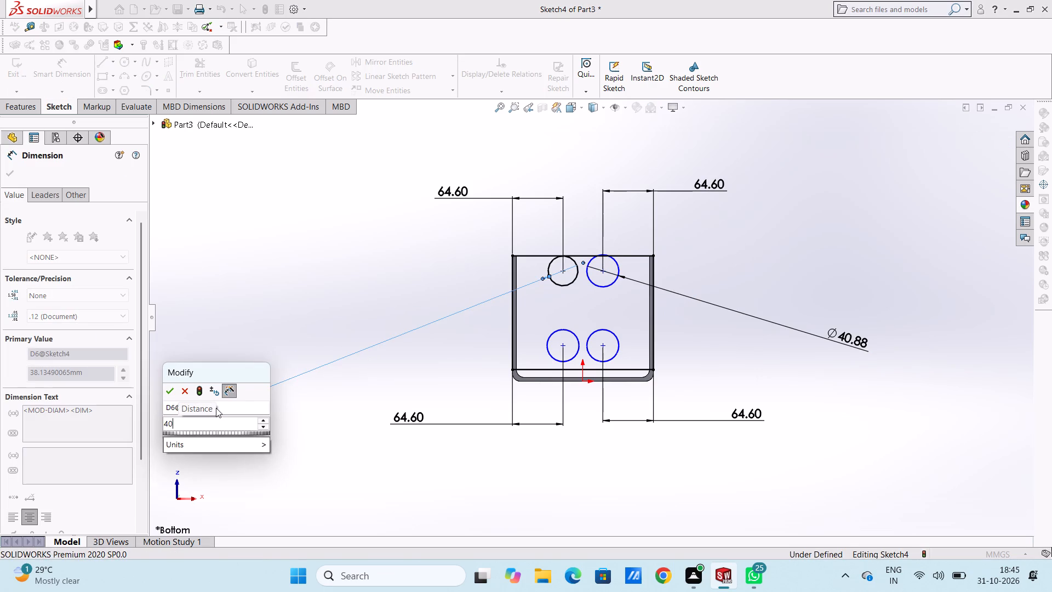
type(".88")
key("Return")
left_click(371, 320)
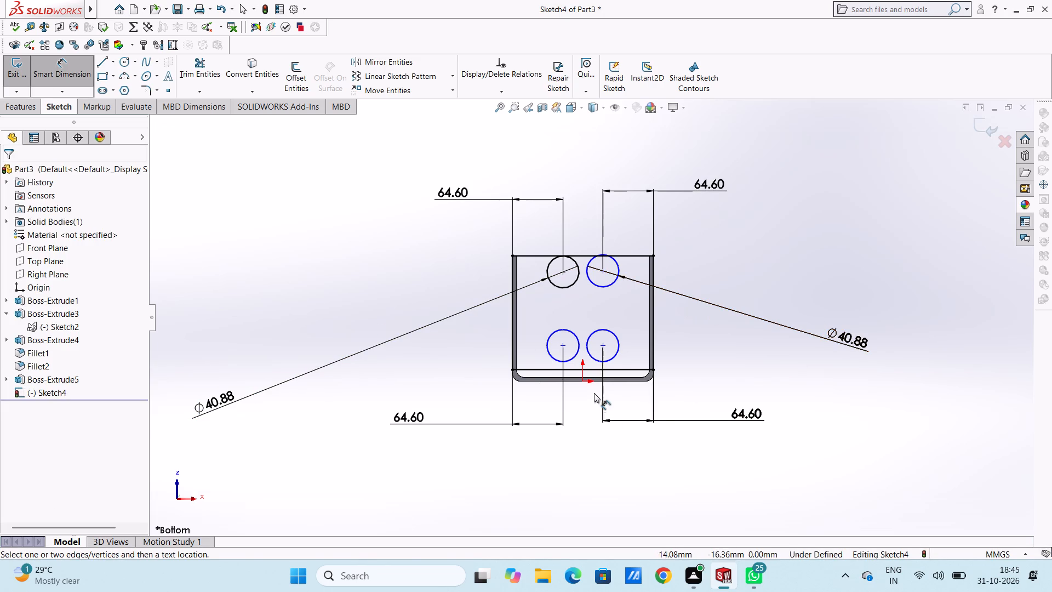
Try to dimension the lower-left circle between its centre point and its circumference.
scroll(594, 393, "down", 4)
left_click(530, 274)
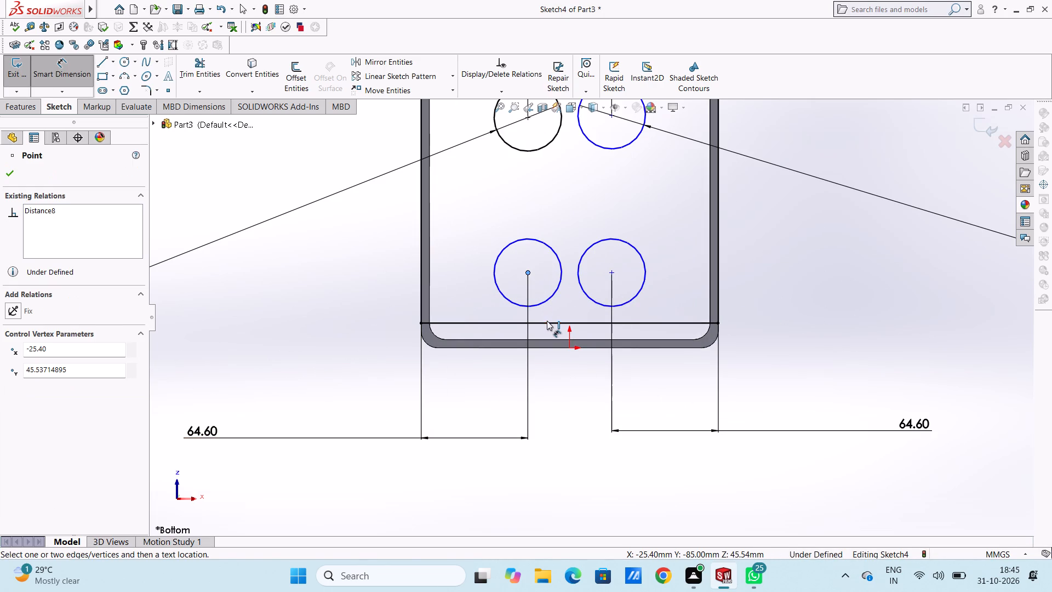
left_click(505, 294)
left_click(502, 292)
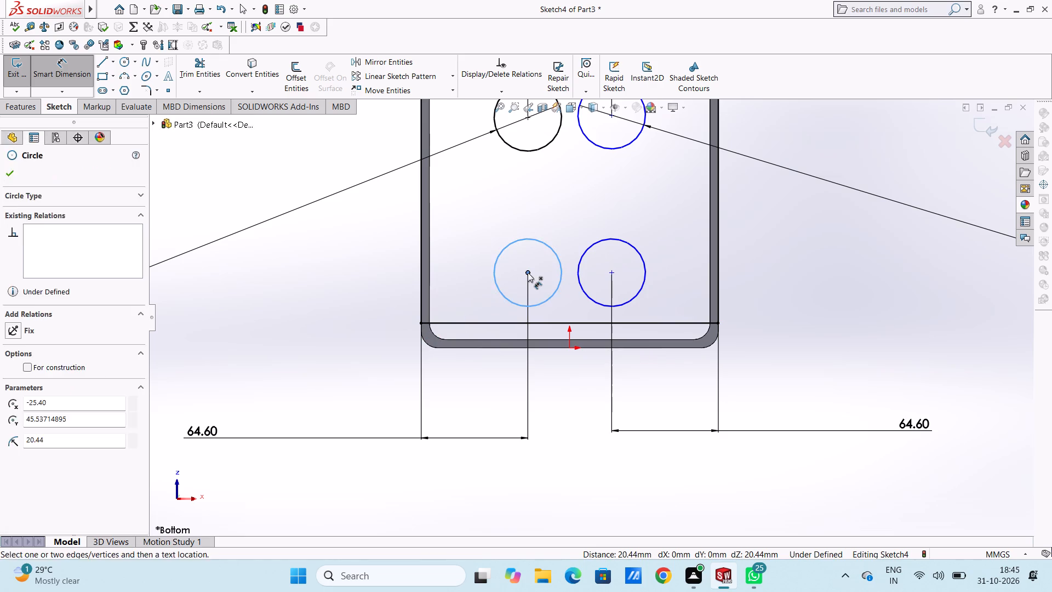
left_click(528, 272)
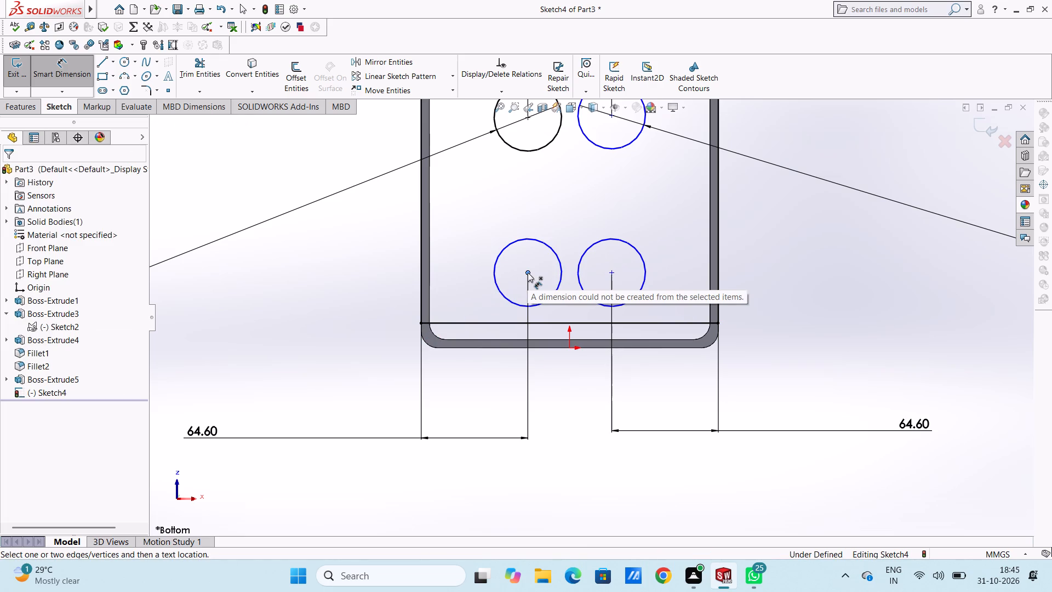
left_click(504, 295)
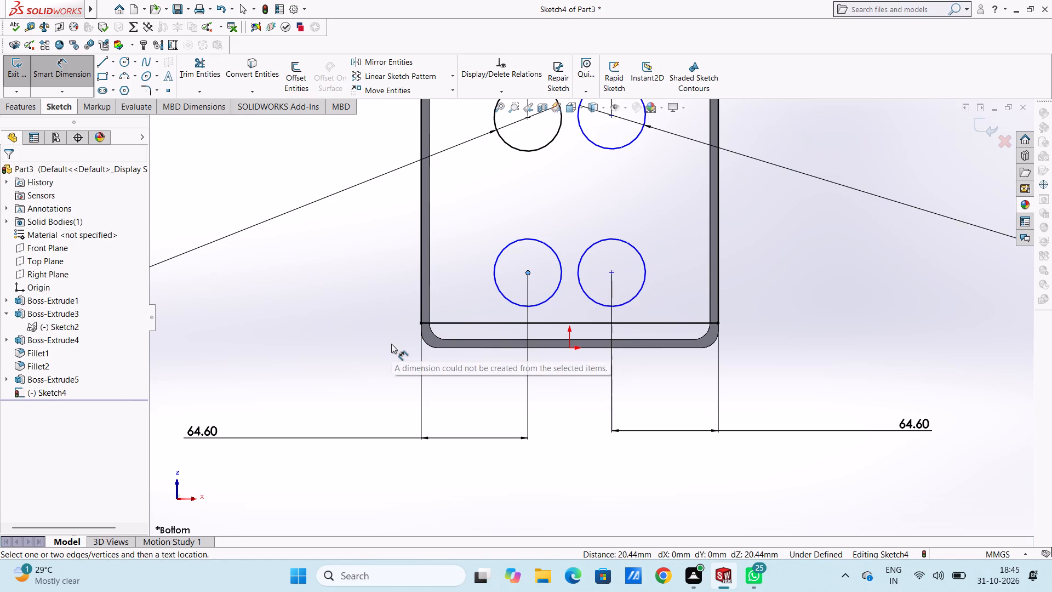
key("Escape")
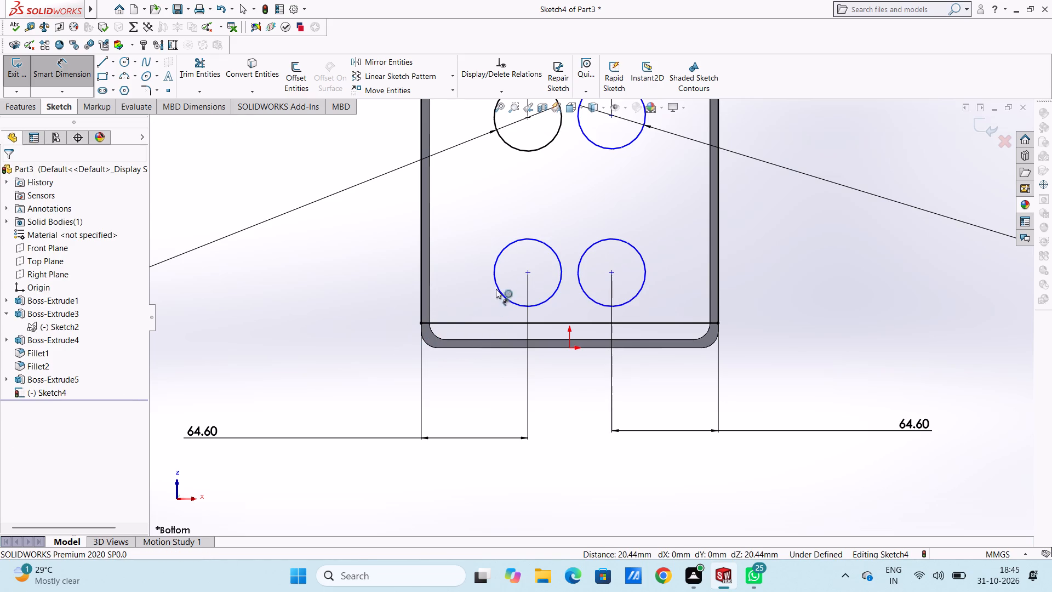
Dimension the lower-left circle's diameter at 40.88 mm, keeping its drawn size.
left_click(514, 304)
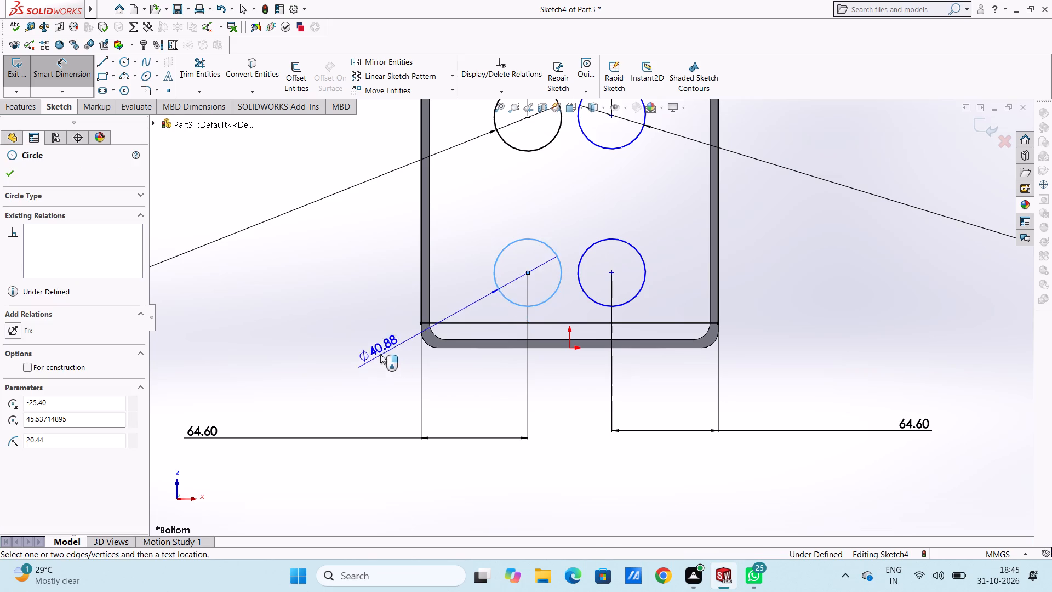
scroll(380, 354, "up", 5)
left_click(250, 416)
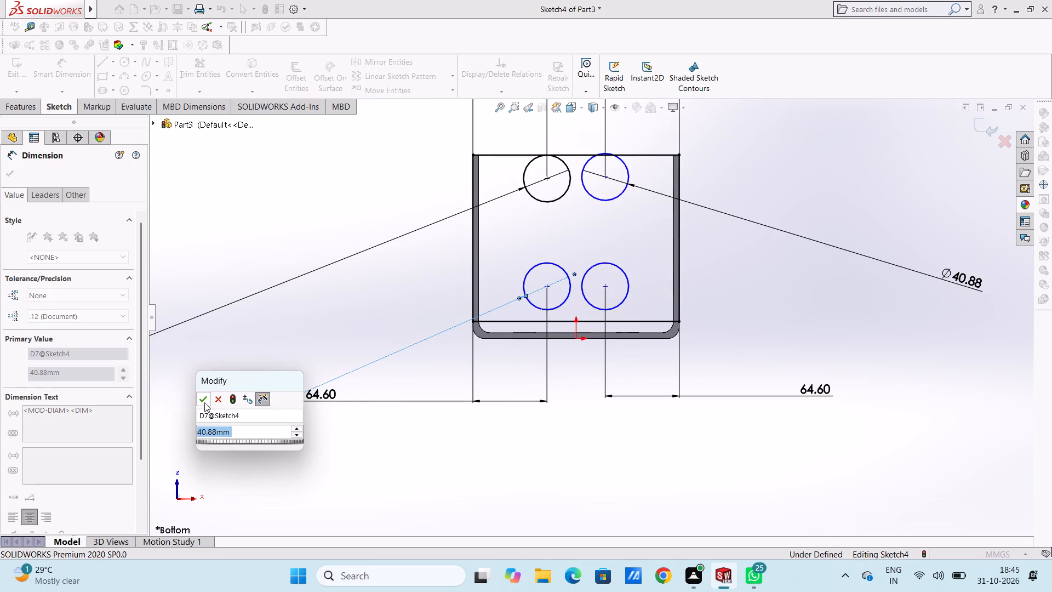
left_click(202, 398)
left_click(260, 330)
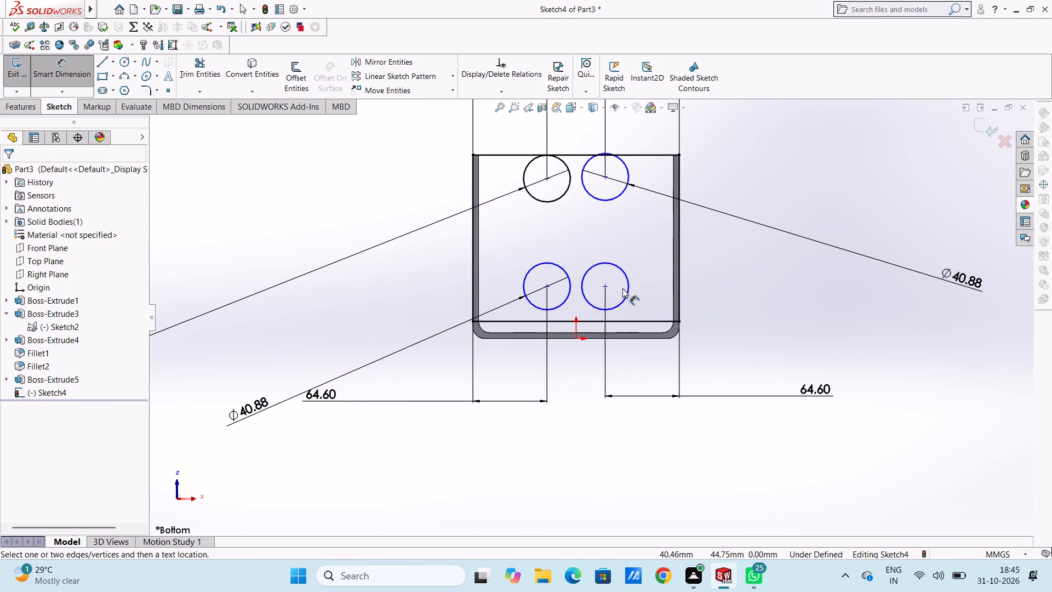
Dimension the lower-right circle's diameter at 40.88 mm, keeping its drawn size.
left_click(630, 294)
left_click(821, 447)
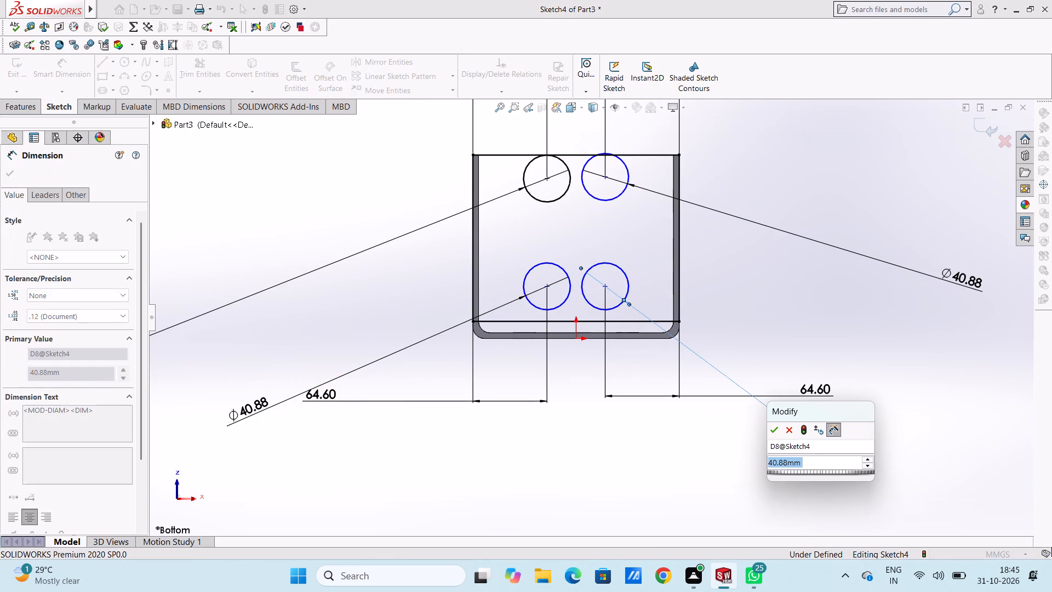
left_click(772, 427)
left_click(734, 443)
scroll(524, 297, "up", 3)
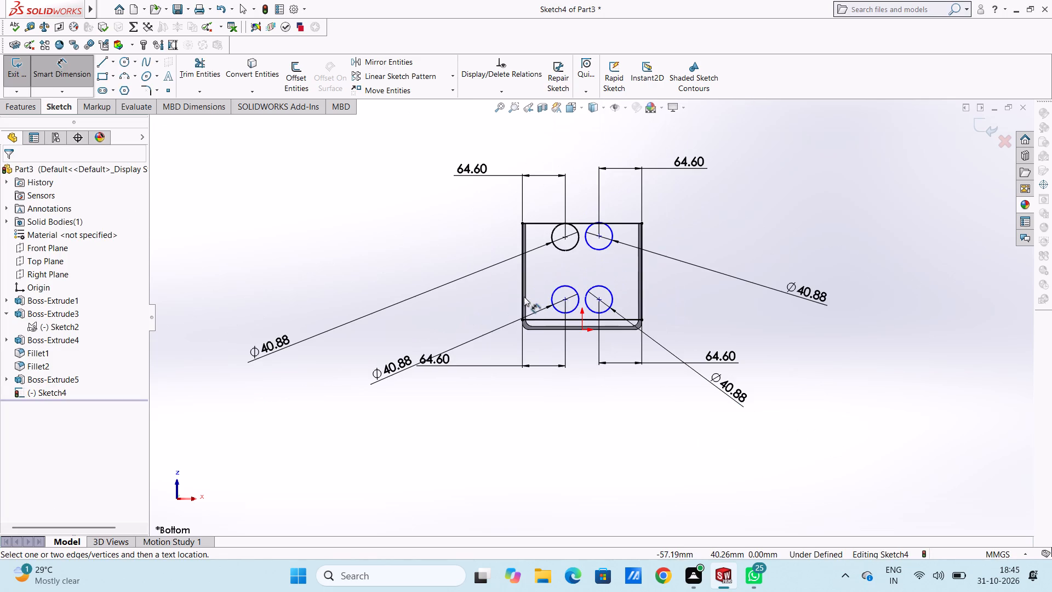
left_click(46, 75)
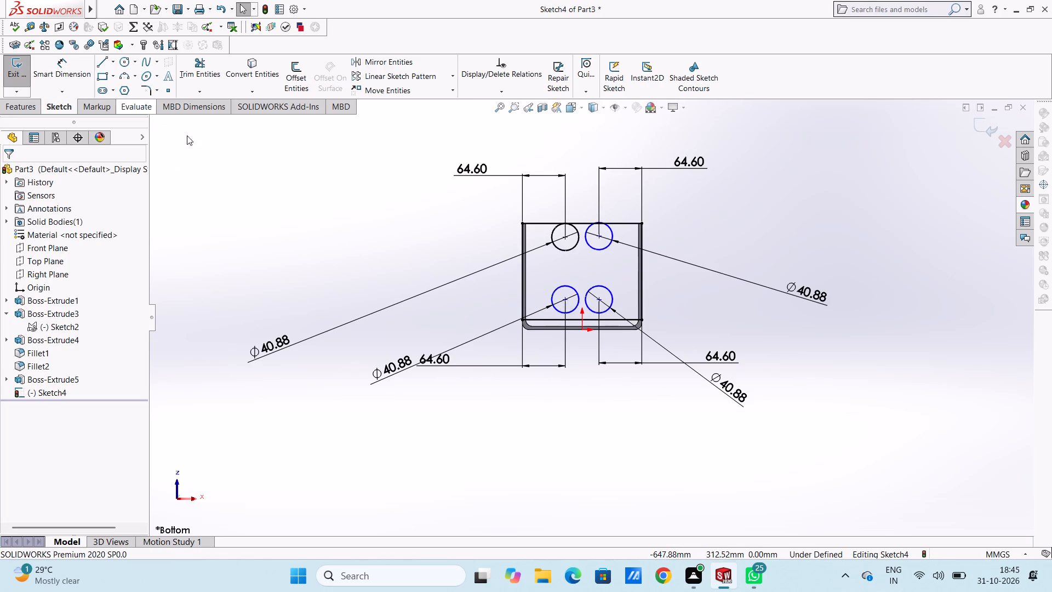
Make the lower-left circle tangent to the horizontal sketch line just below it.
scroll(595, 309, "down", 5)
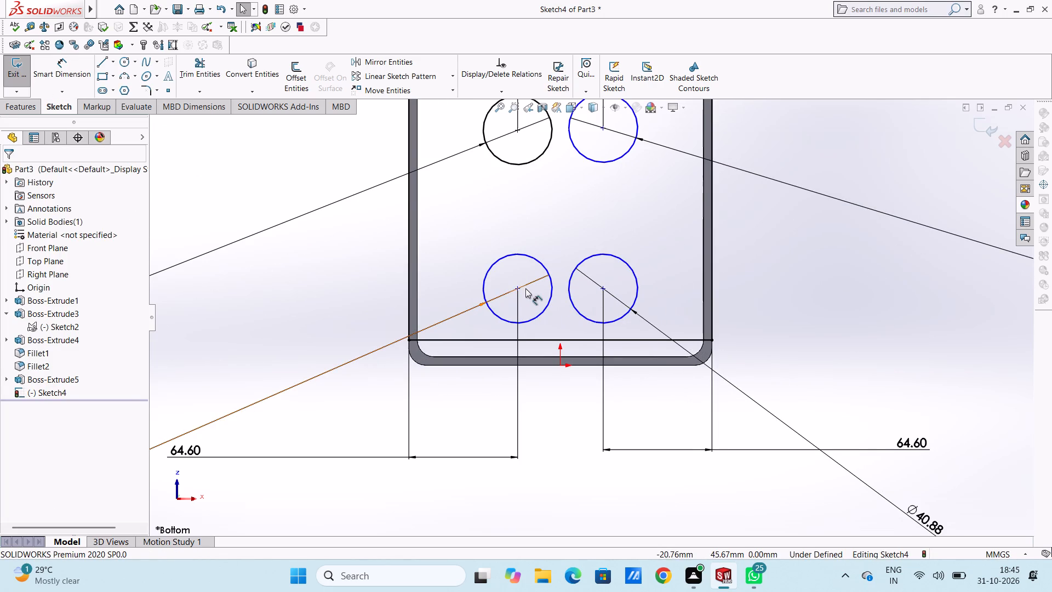
left_click(533, 322)
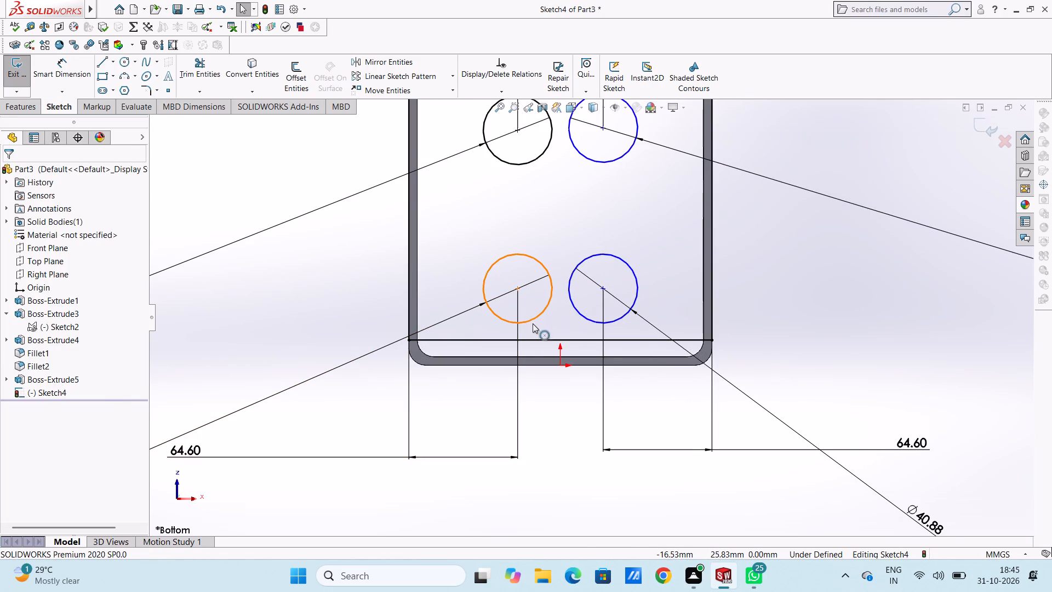
left_click(532, 339, "ctrl")
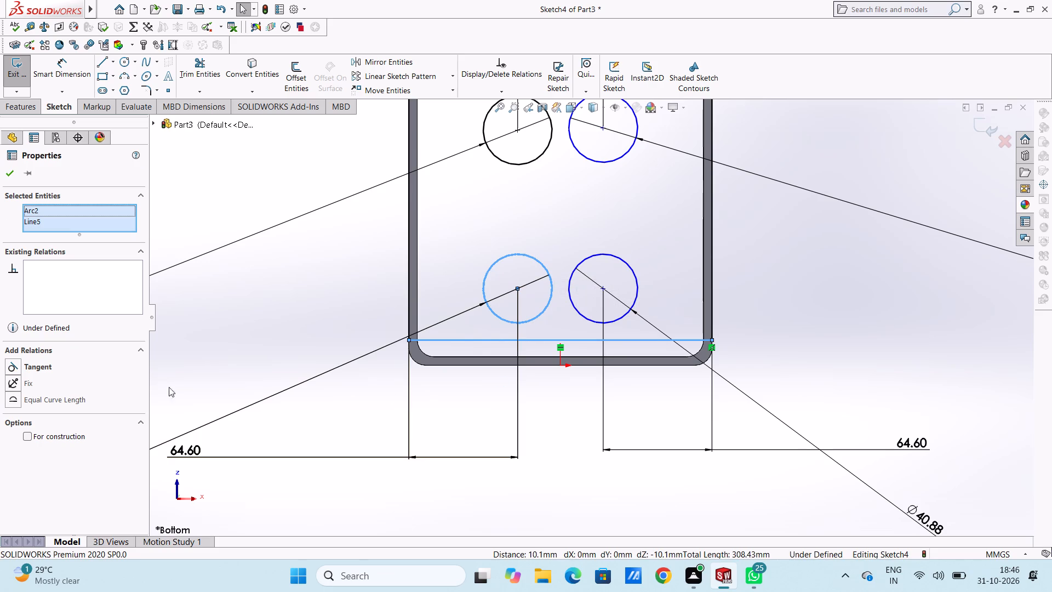
left_click(12, 370)
left_click(312, 320)
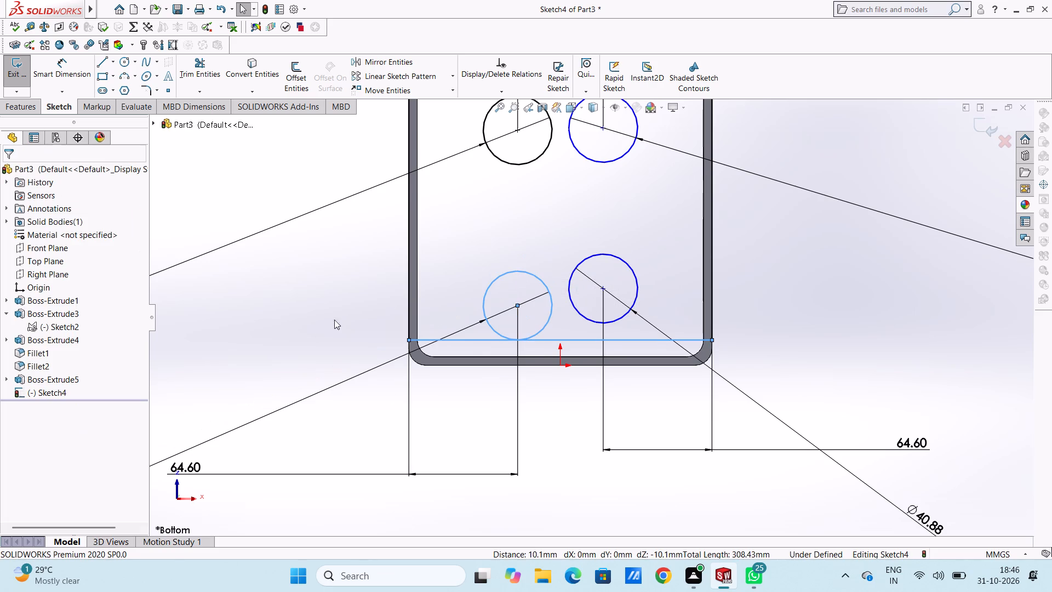
Make the lower-right circle tangent to the same lower horizontal sketch line.
left_click(621, 321)
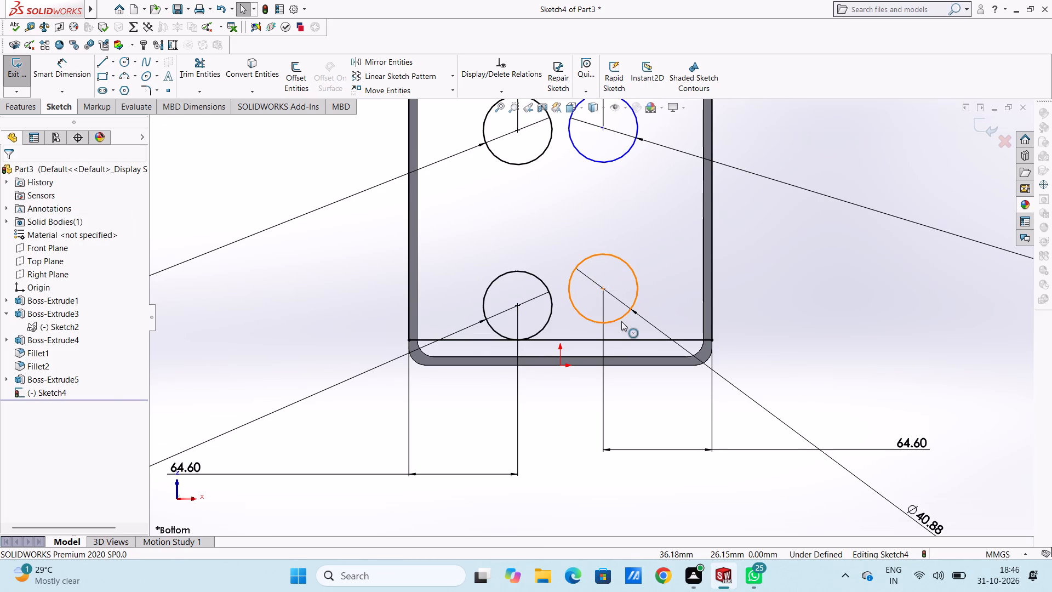
left_click(621, 341, "ctrl")
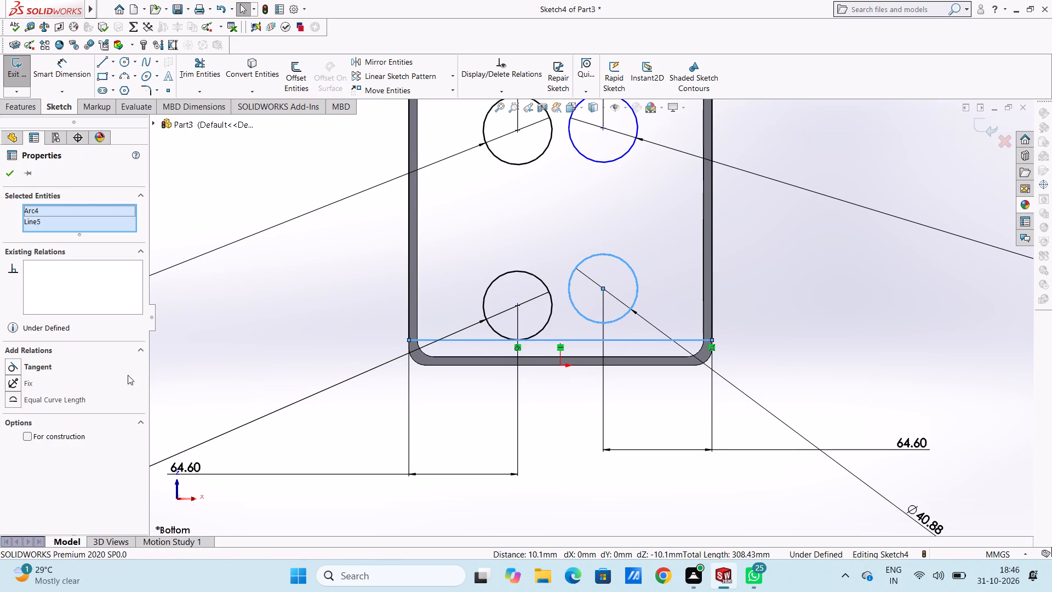
left_click(13, 363)
left_click(358, 297)
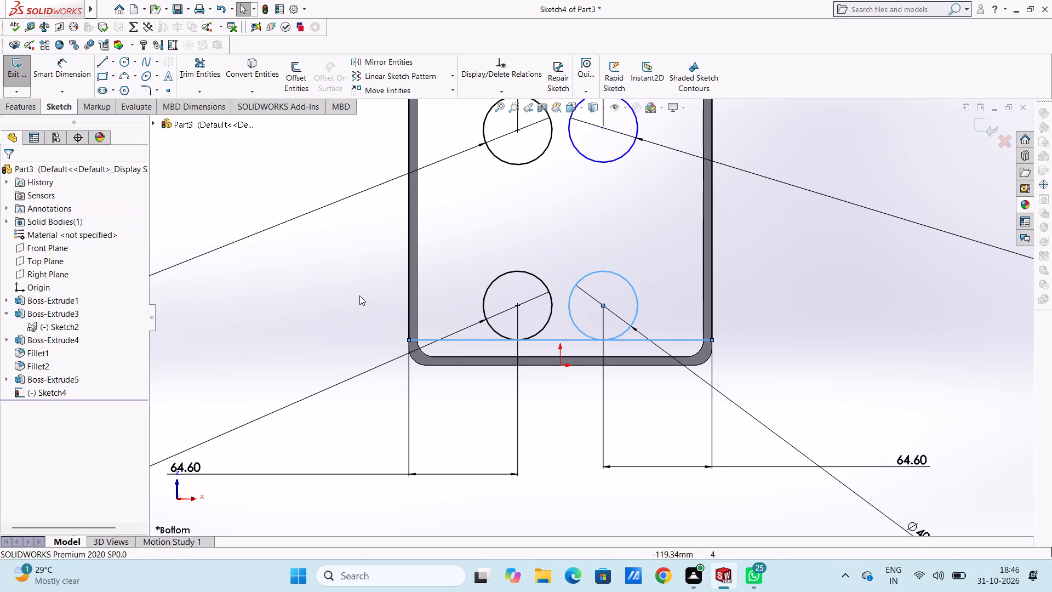
Make the upper-right circle tangent to the top horizontal sketch line between the side walls.
scroll(497, 219, "up", 3)
scroll(617, 174, "down", 5)
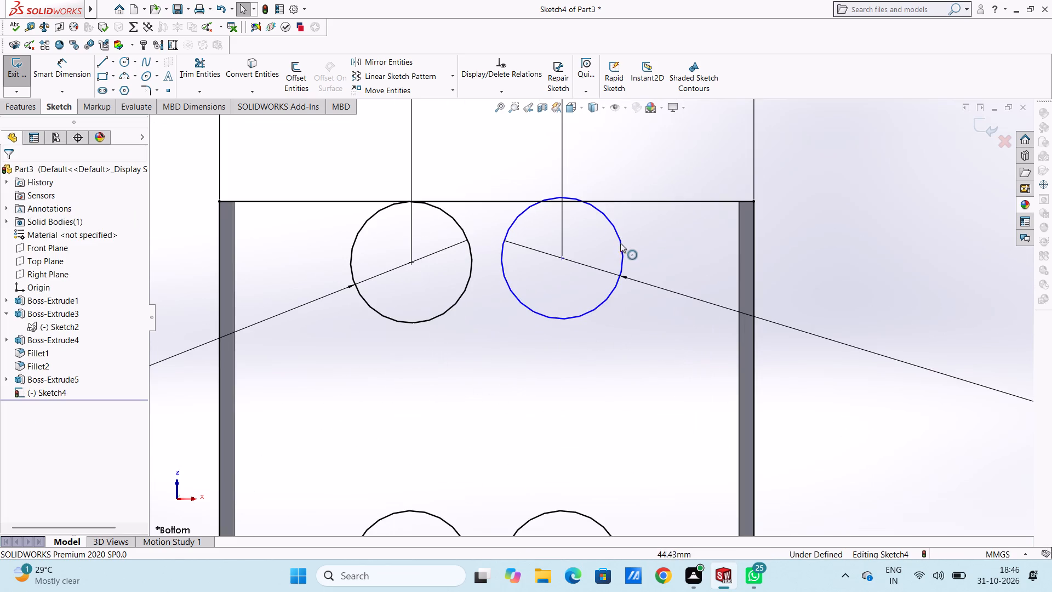
left_click(623, 251)
left_click(630, 200, "ctrl")
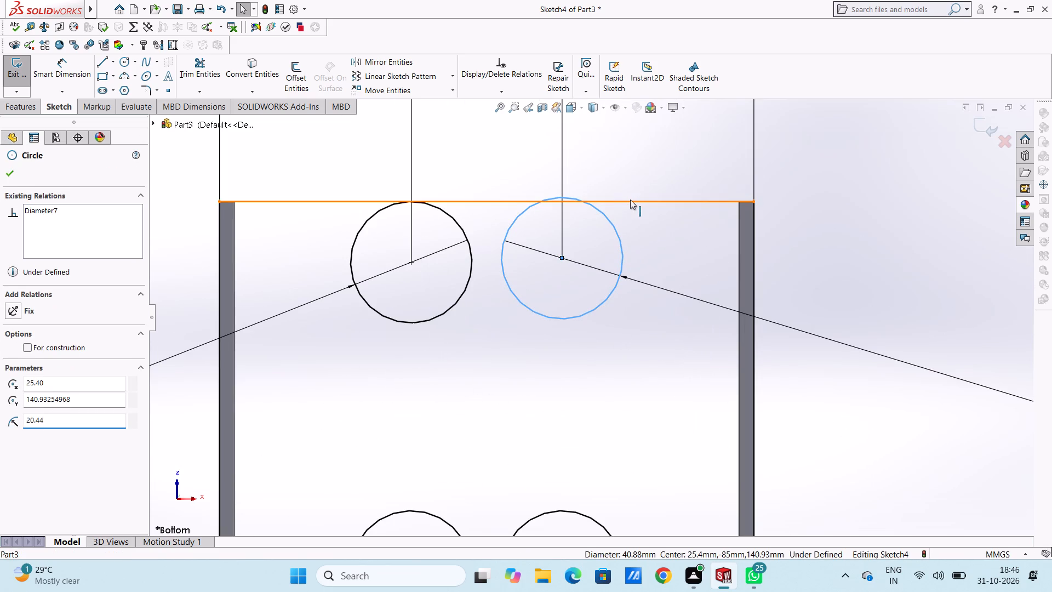
left_click(28, 364)
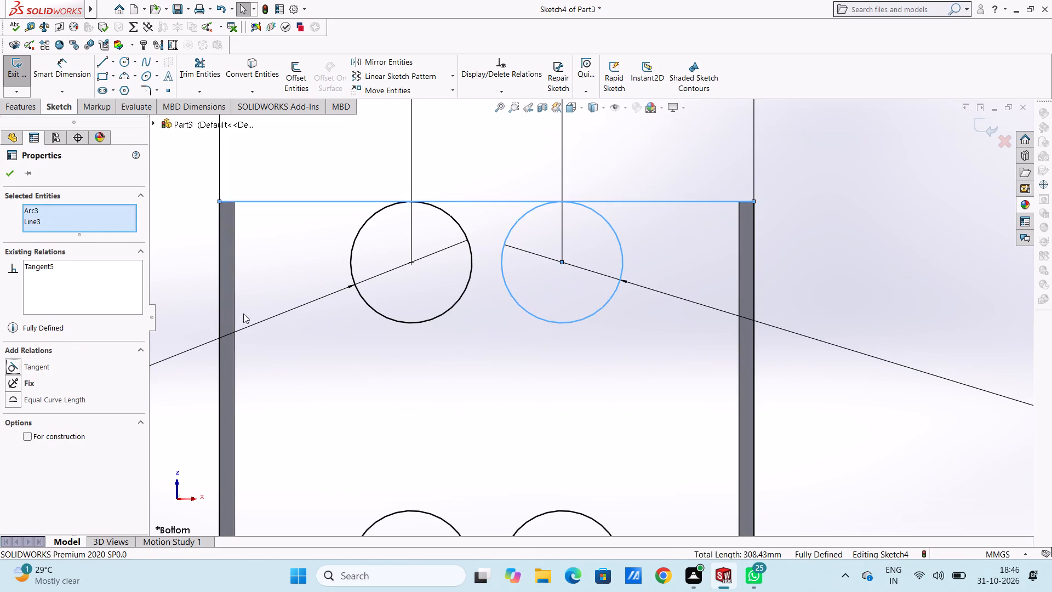
left_click(345, 240)
Sketch a circle about 89 mm in diameter at the centre of the area between the four small circles.
scroll(410, 213, "up", 5)
scroll(544, 351, "up", 3)
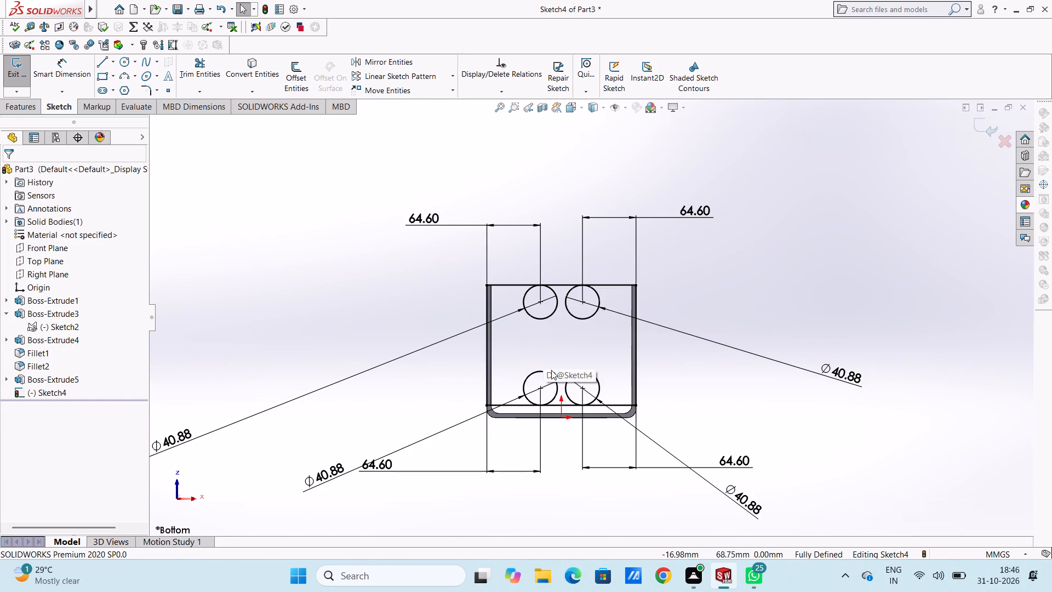
scroll(552, 372, "down", 2)
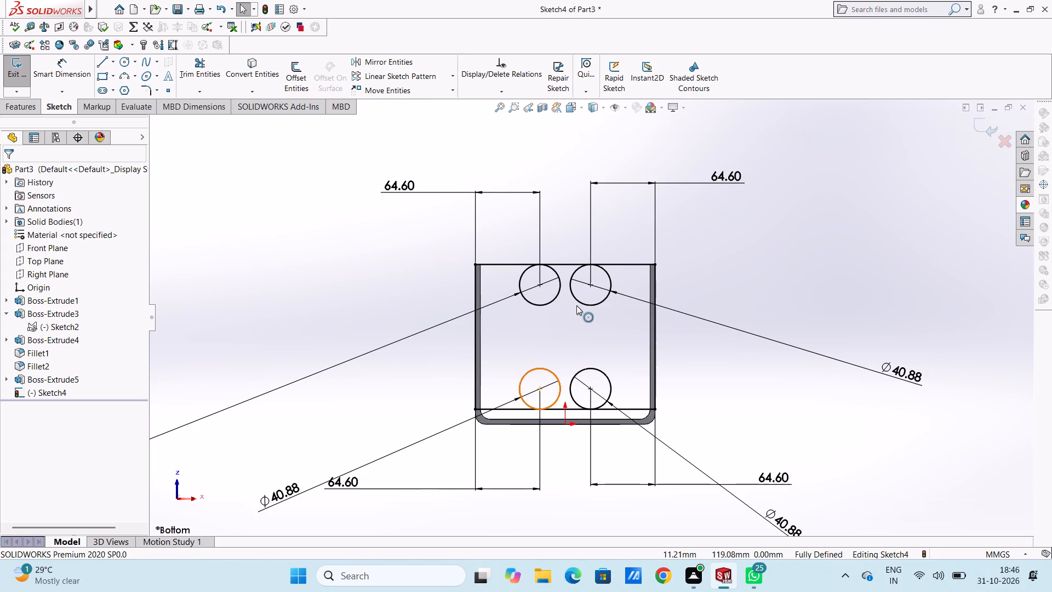
scroll(548, 361, "down", 2)
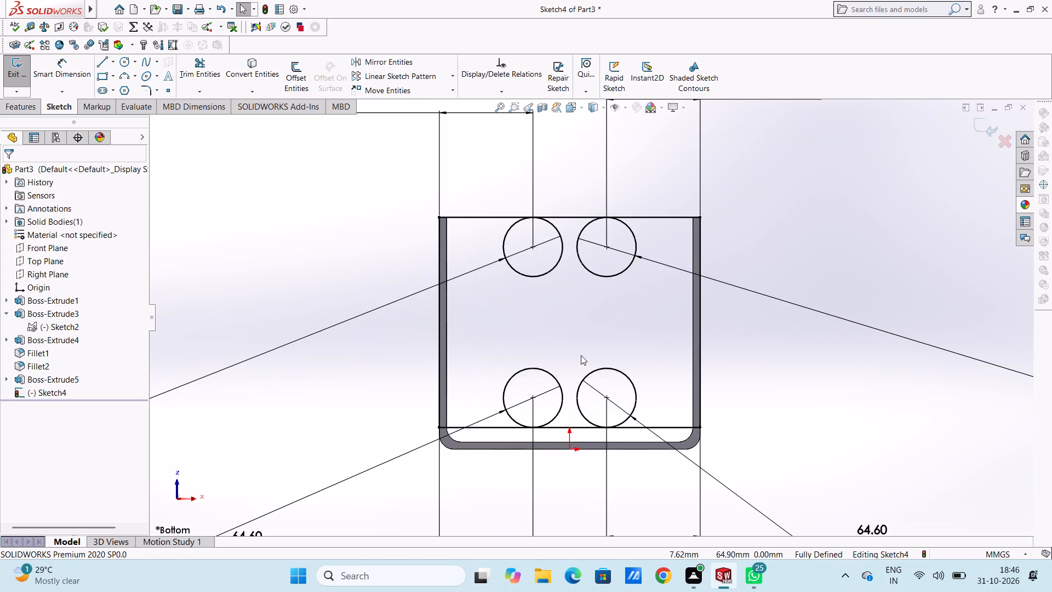
scroll(581, 355, "up", 3)
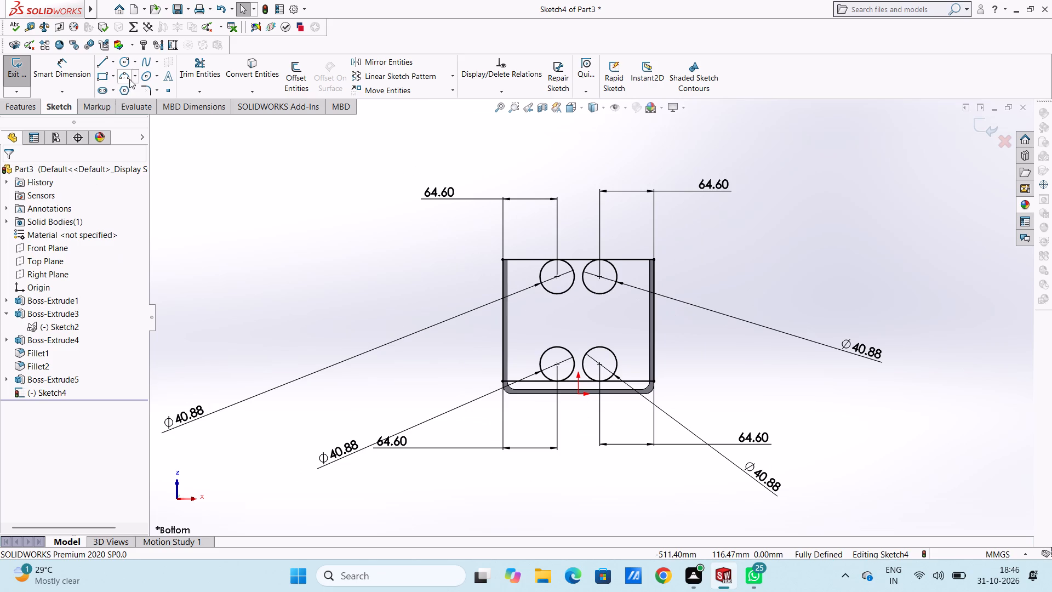
left_click(122, 56)
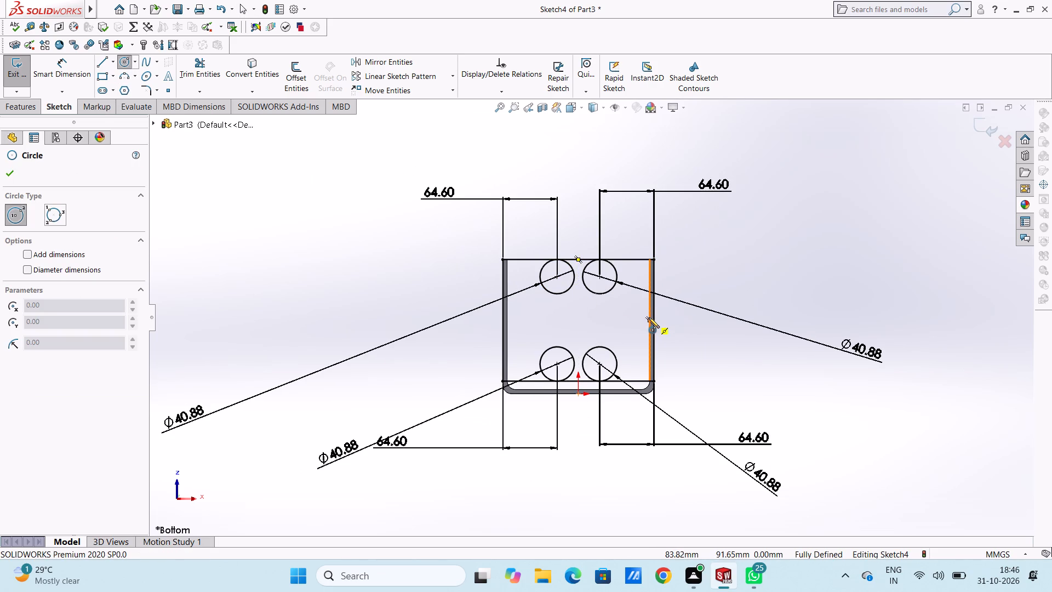
left_click(577, 320)
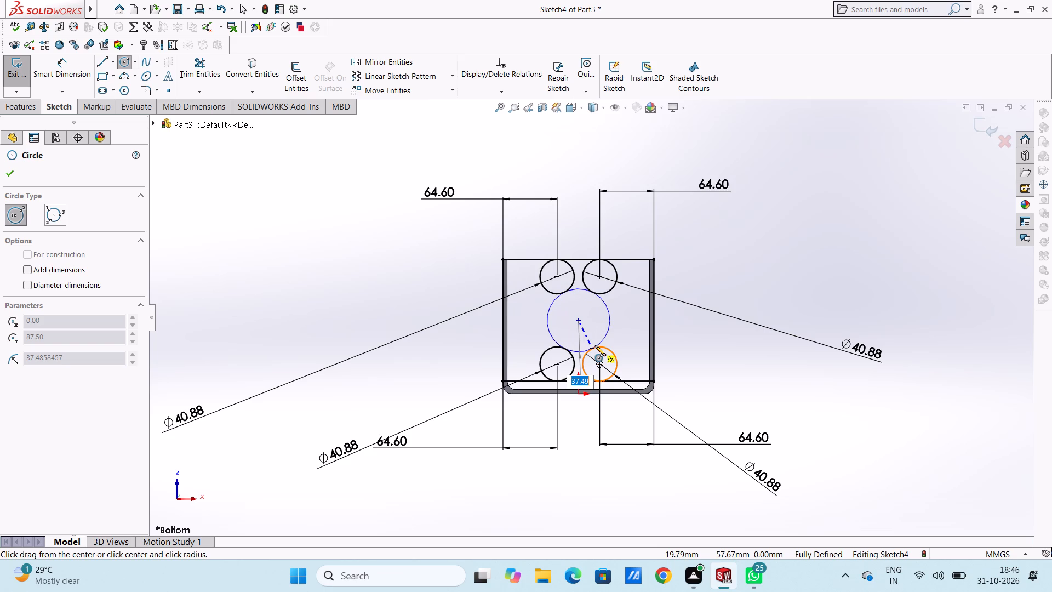
left_click(543, 332)
right_click(295, 244)
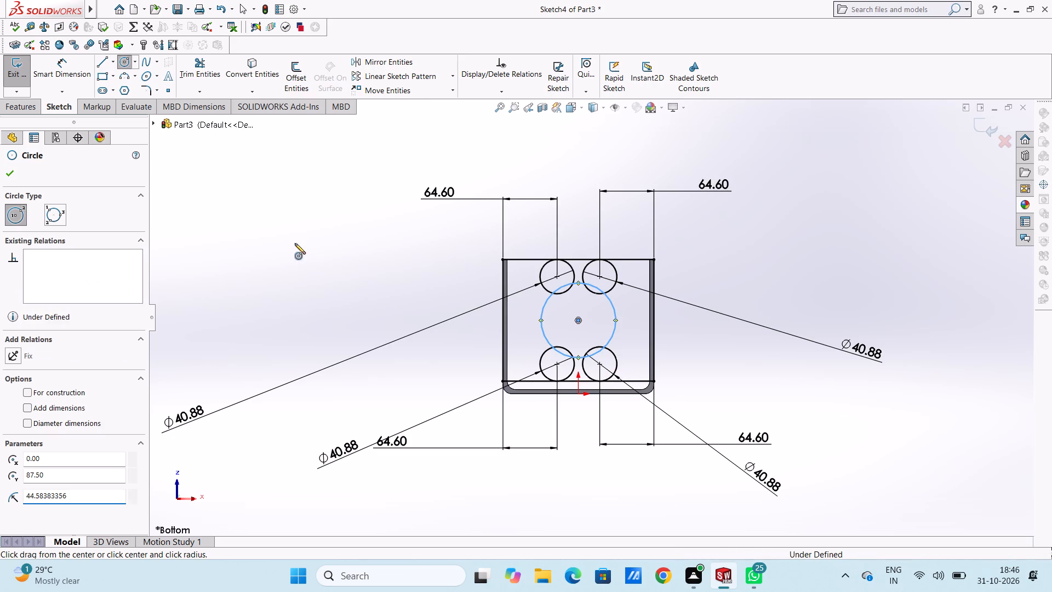
left_click(313, 253)
left_click(305, 251)
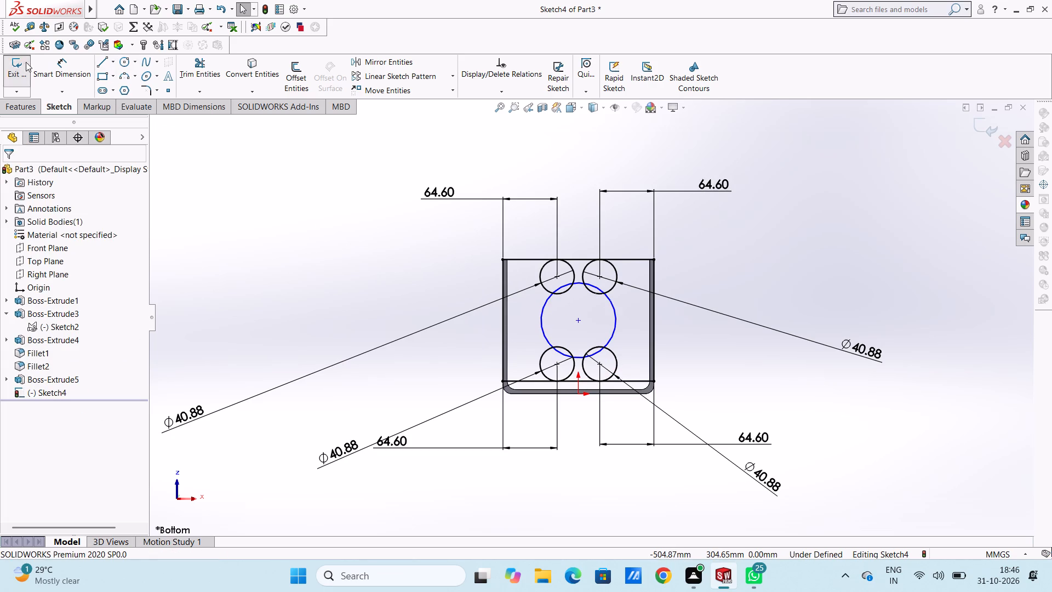
Dimension the central circle's diameter and set it to 75 mm.
left_click(55, 71)
left_click(541, 318)
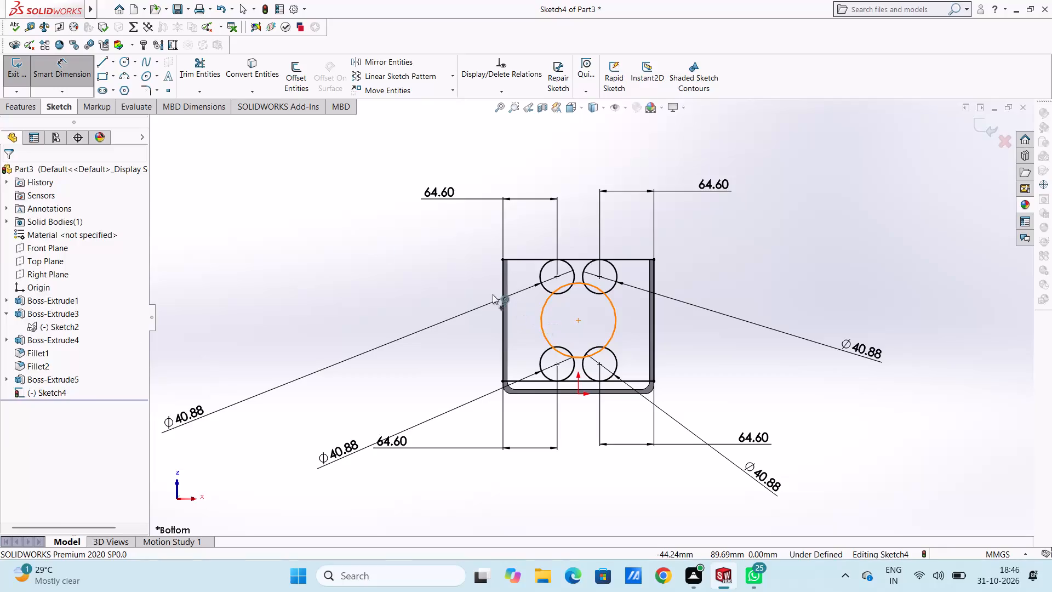
left_click(279, 189)
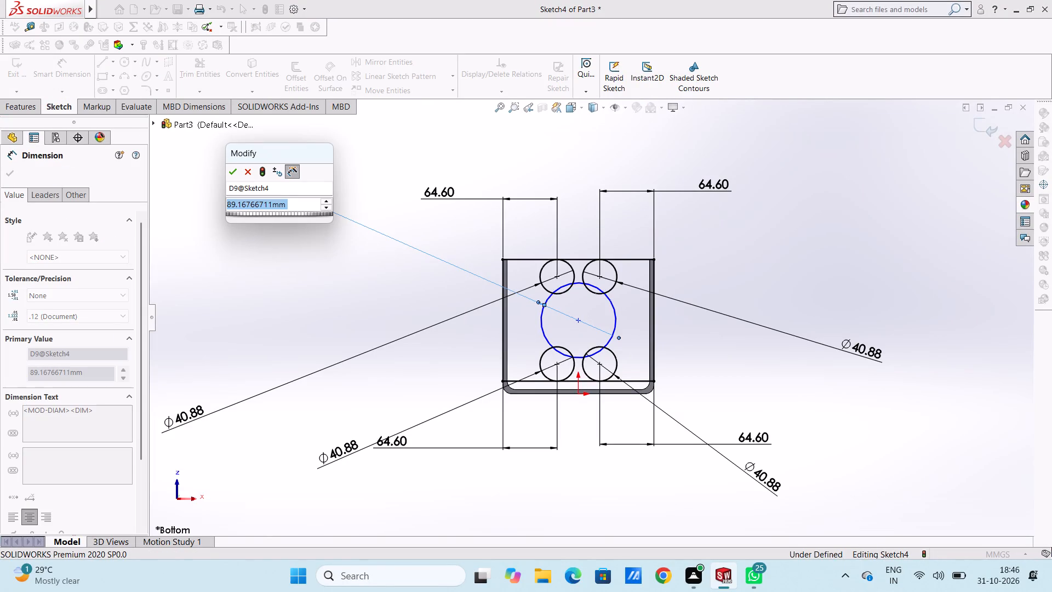
type("75")
key("Return")
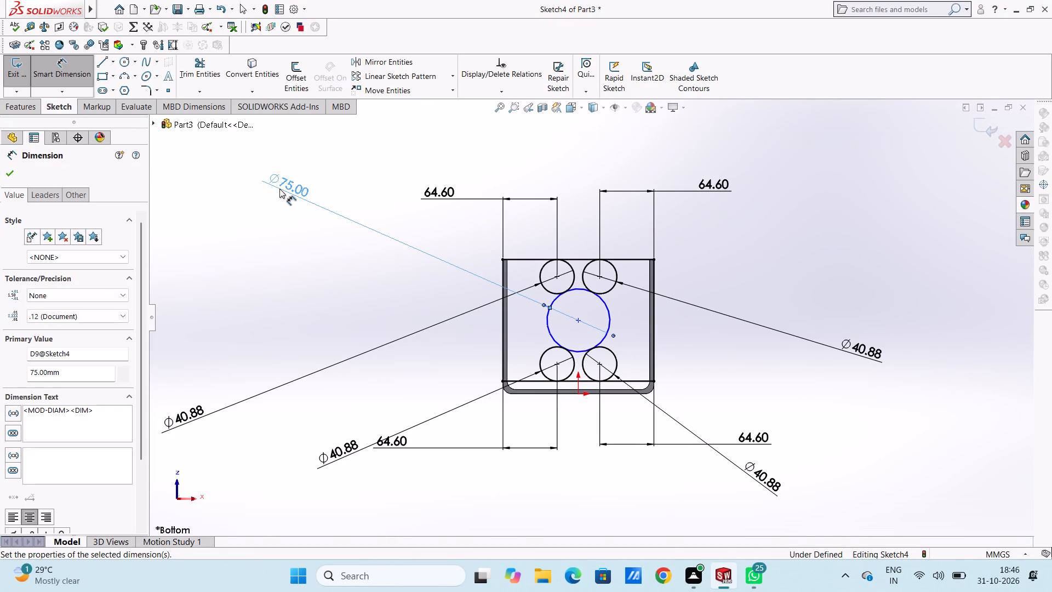
left_click(352, 258)
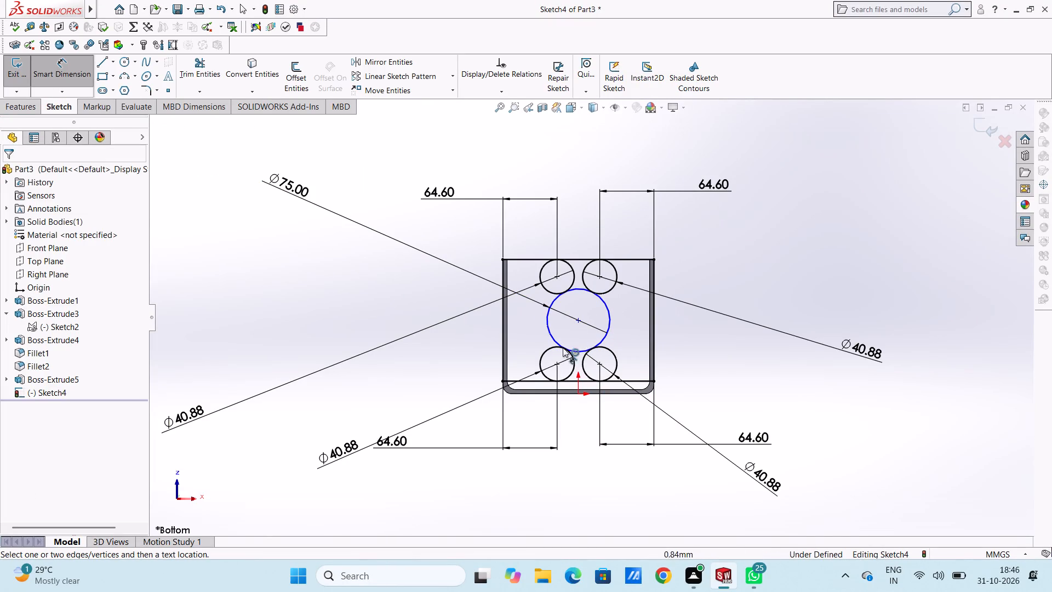
left_click(82, 75)
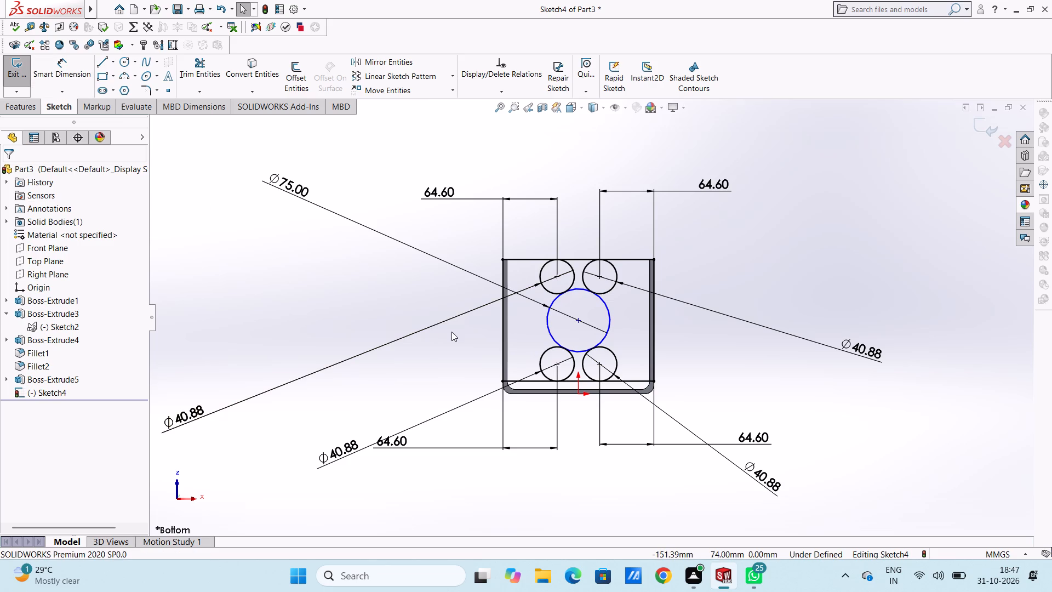
Align the central circle's centre point with the origin using a Vertical relation.
left_click(580, 393)
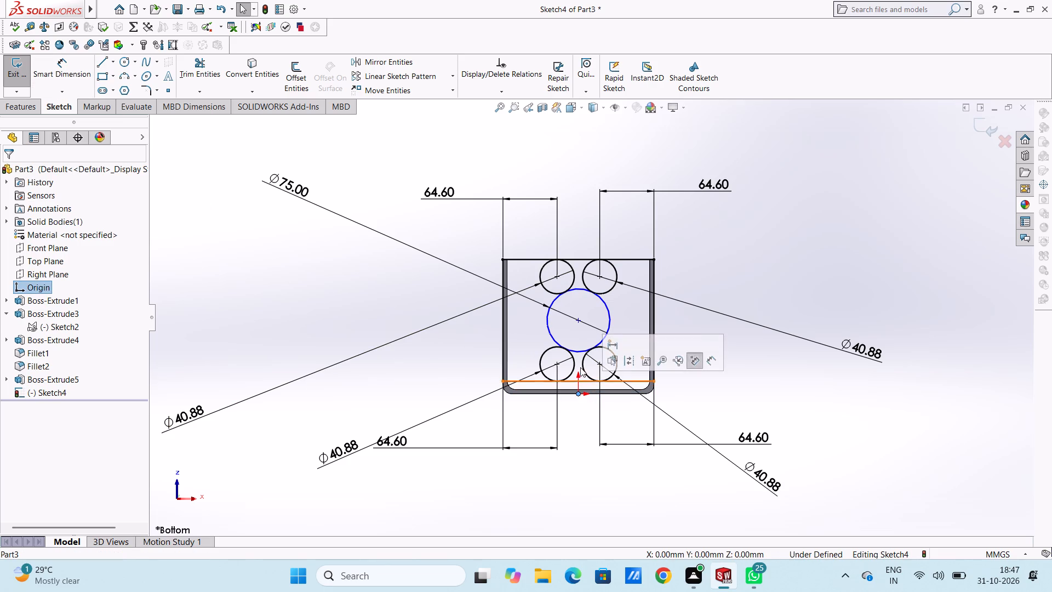
left_click(579, 321, "ctrl")
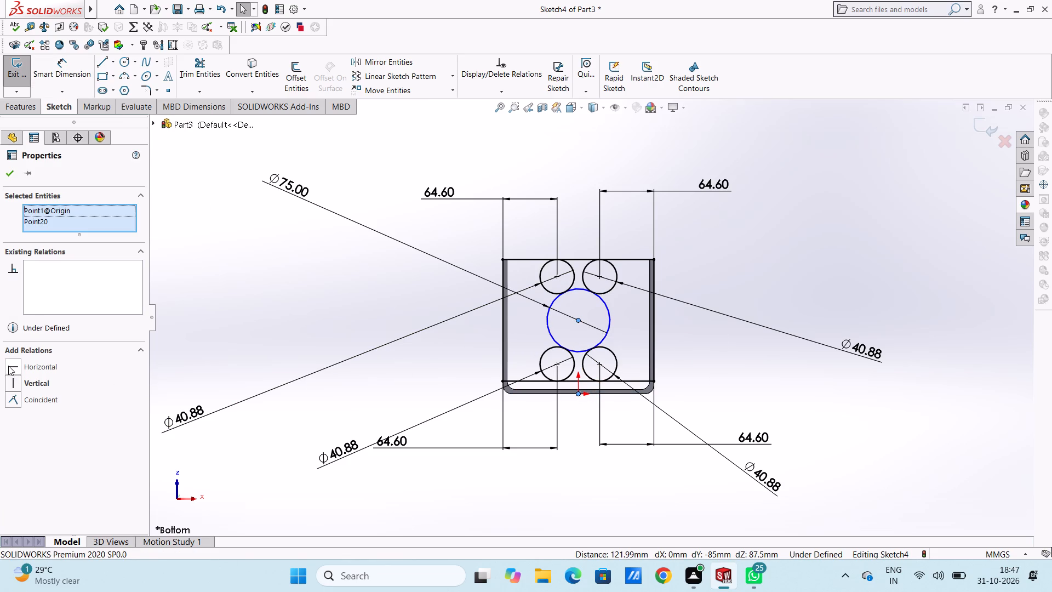
left_click(19, 380)
left_click(256, 299)
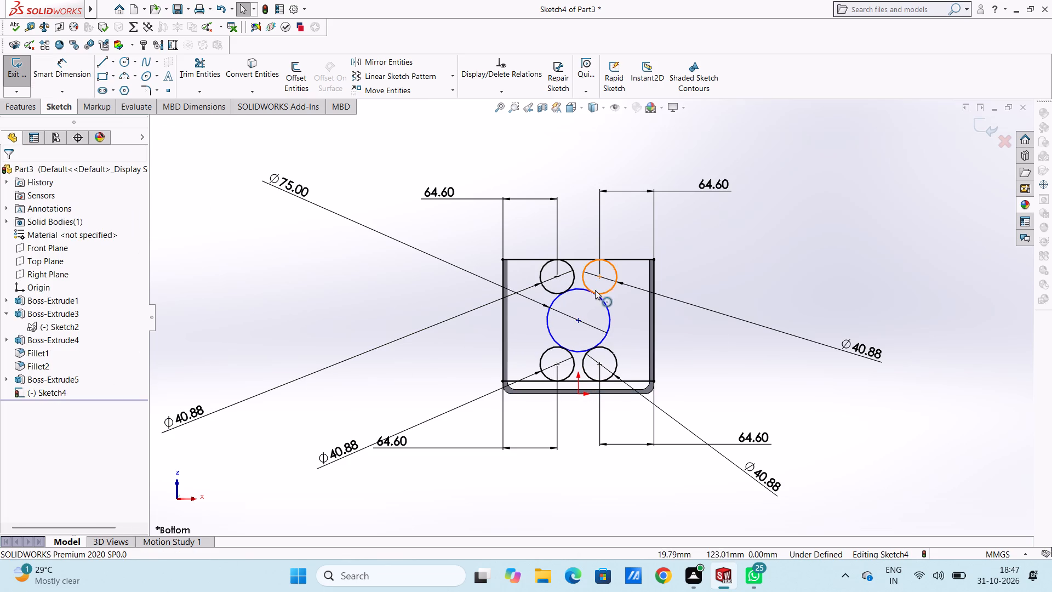
Align the central circle's centre point with the midpoint of the right wall's inner edge using a Horizontal relation.
left_click(578, 321)
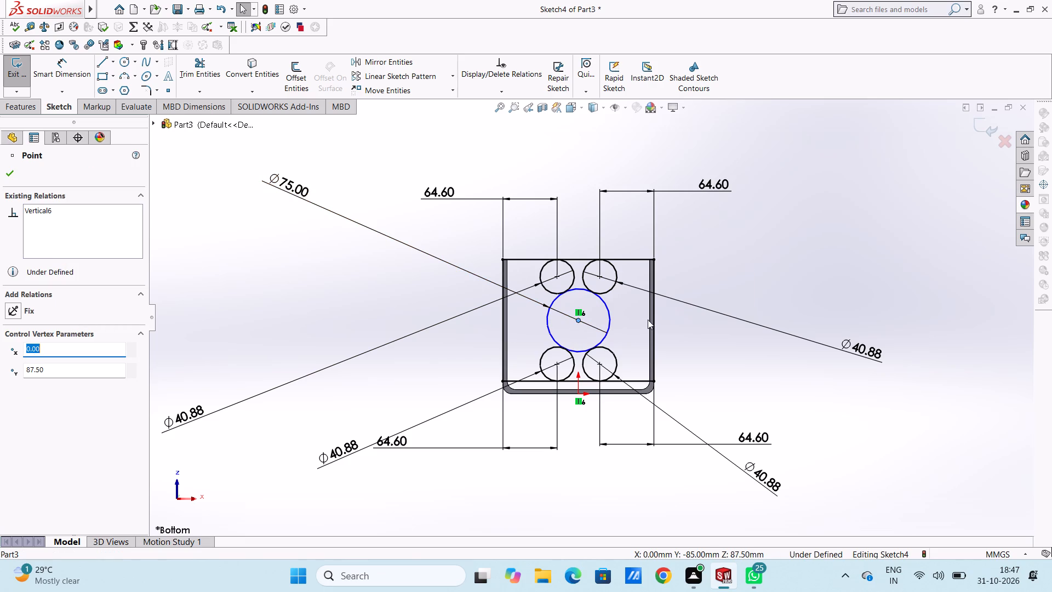
left_click(650, 319, "ctrl")
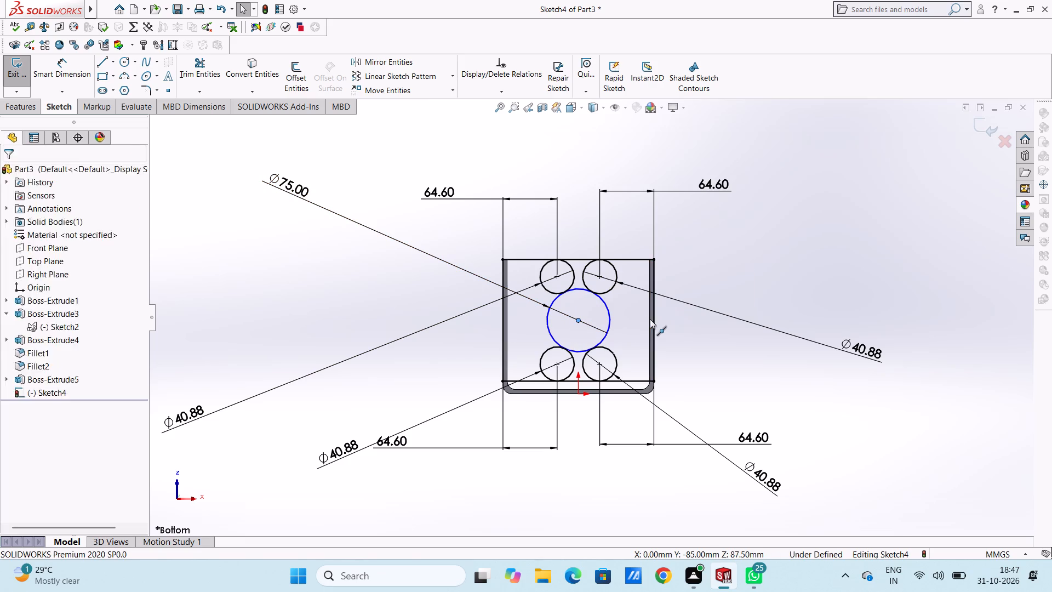
left_click(11, 369)
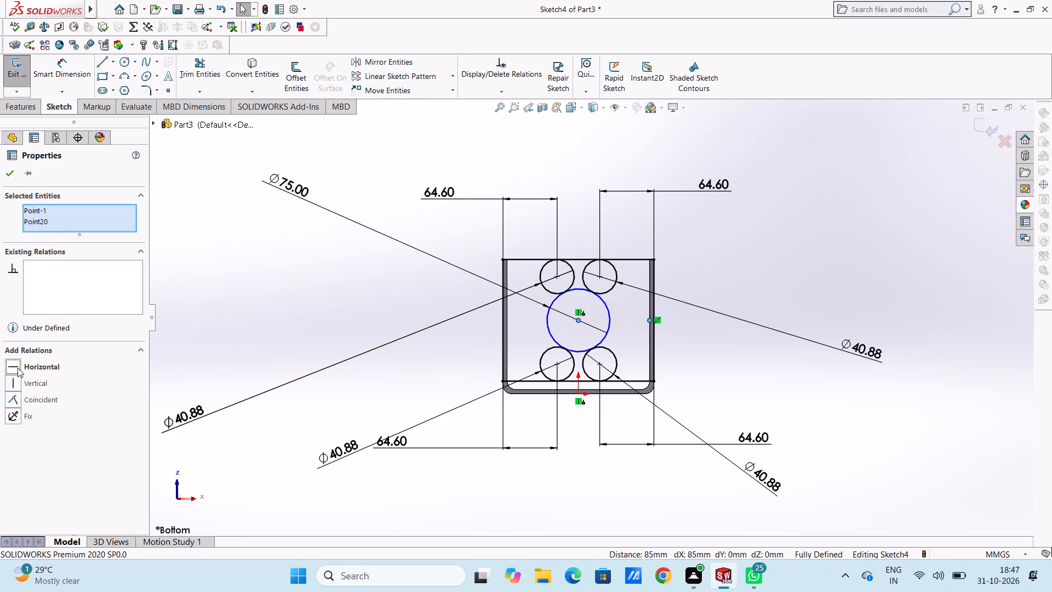
Trim away the outward-facing arcs of the four 40.88 mm circles, between the sketch's horizontal edges and the central circle.
left_click(321, 281)
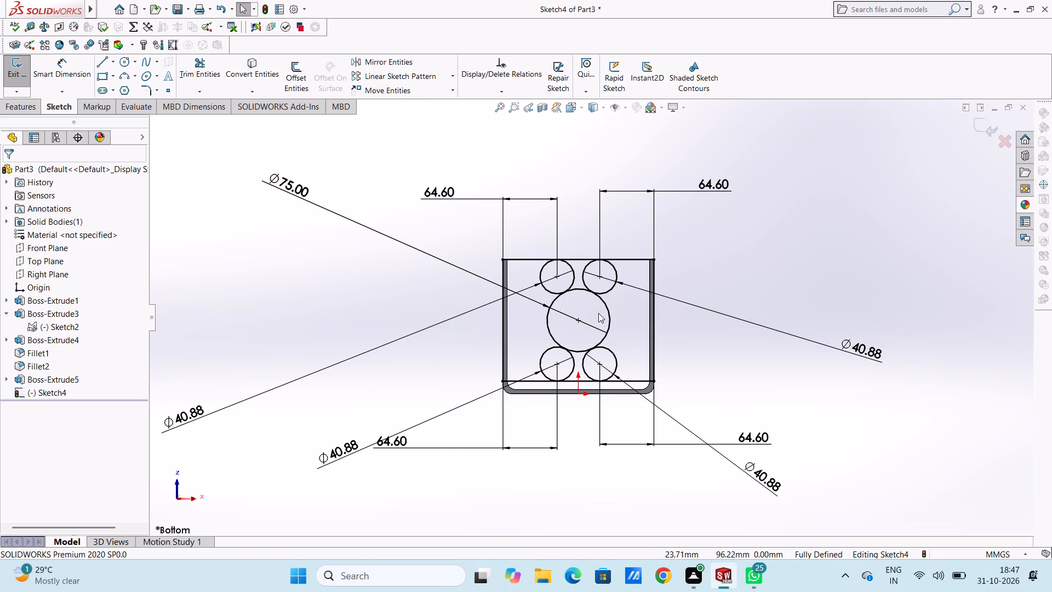
left_click(191, 70)
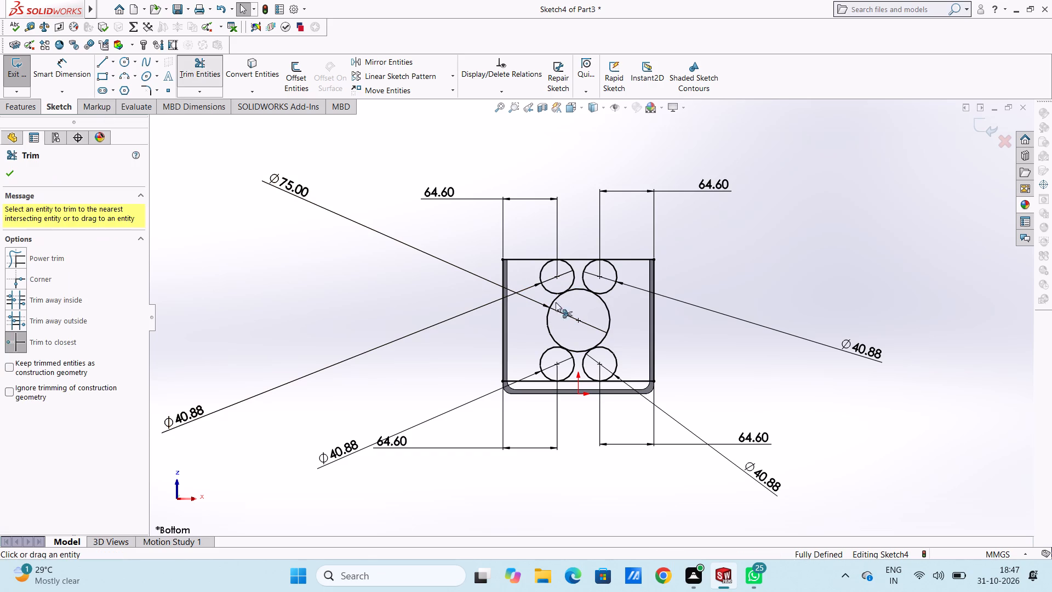
scroll(569, 311, "down", 4)
left_click(536, 273)
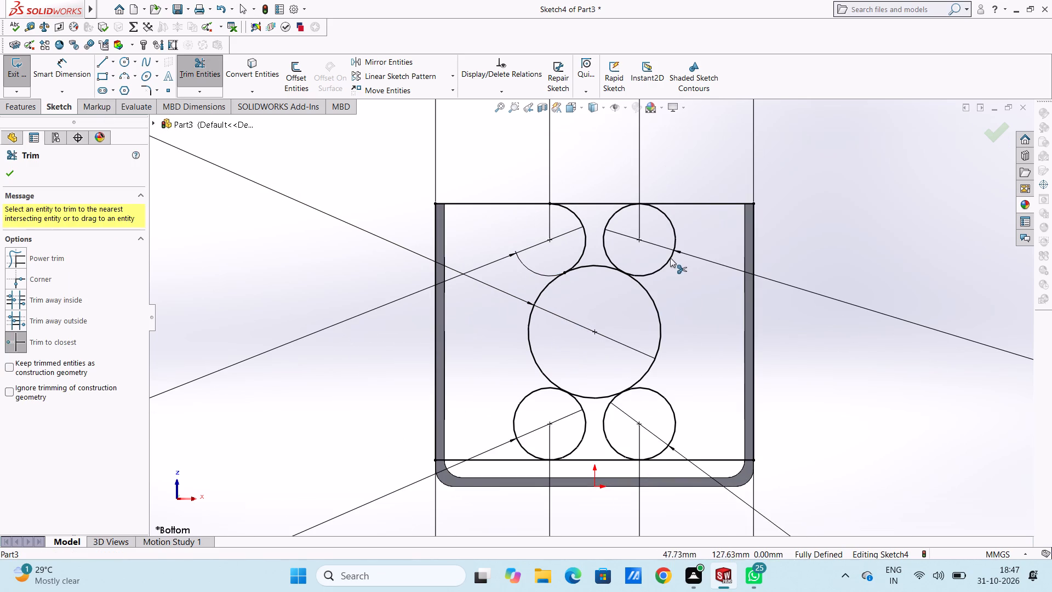
left_click(670, 258)
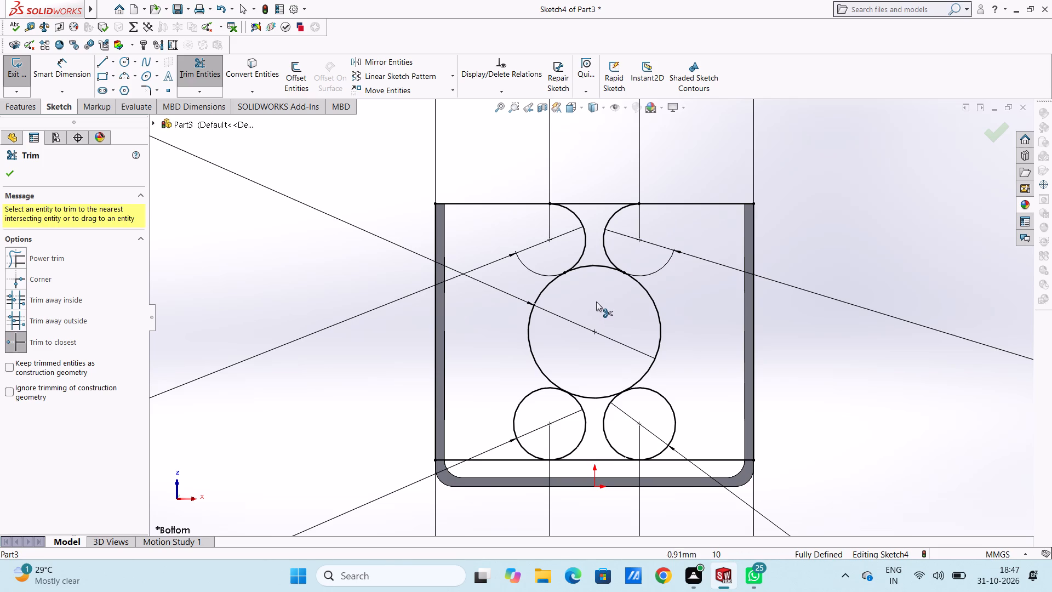
left_click(532, 393)
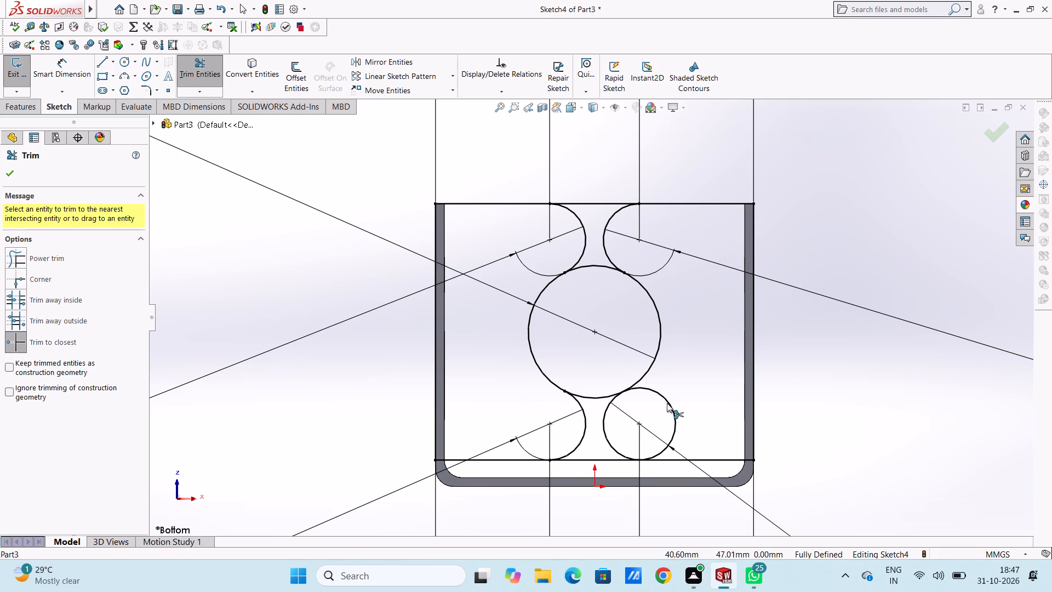
left_click(666, 399)
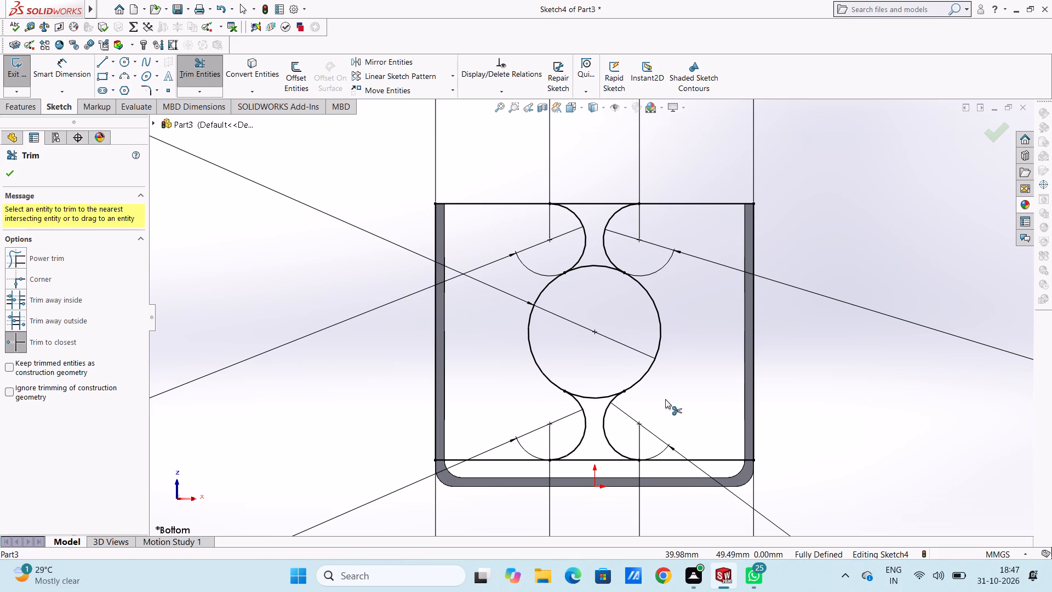
Trim the central circle's top and bottom arcs between the small circles to open the profile into one continuous neck.
scroll(665, 399, "up", 2)
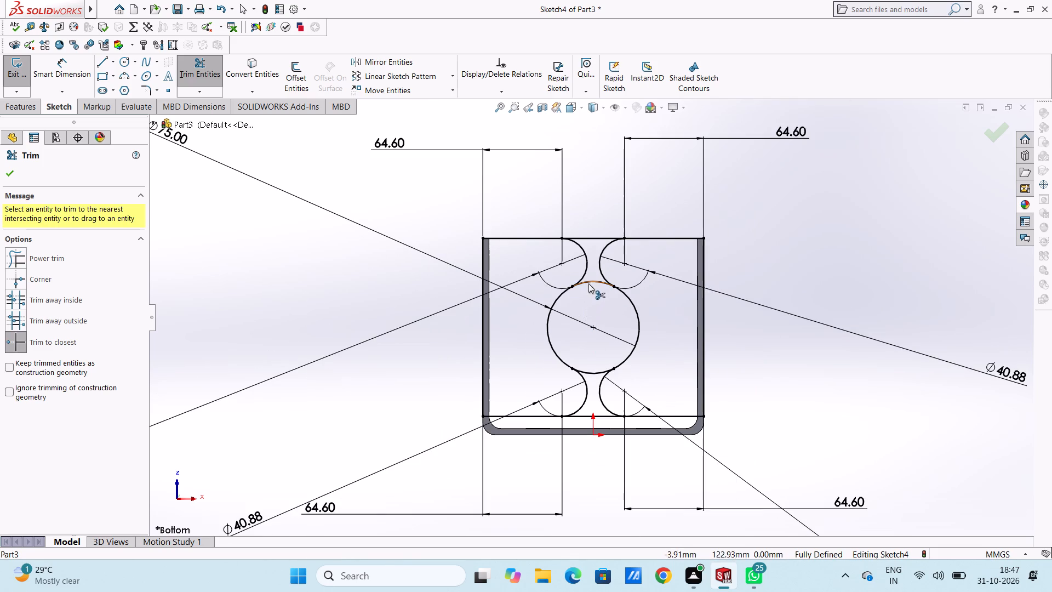
left_click(590, 281)
left_click(591, 375)
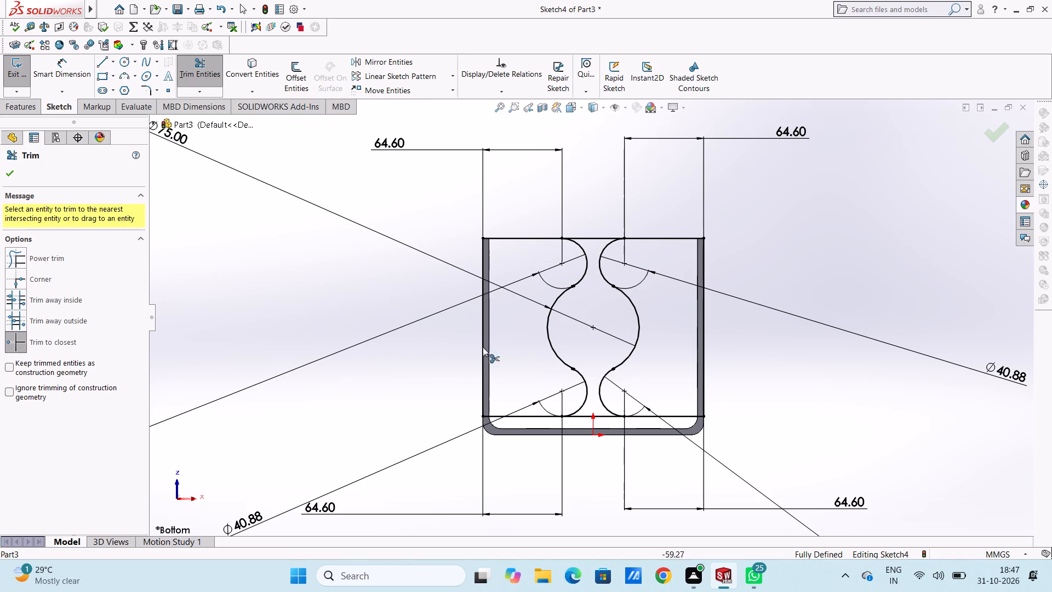
left_click(8, 171)
left_click(288, 286)
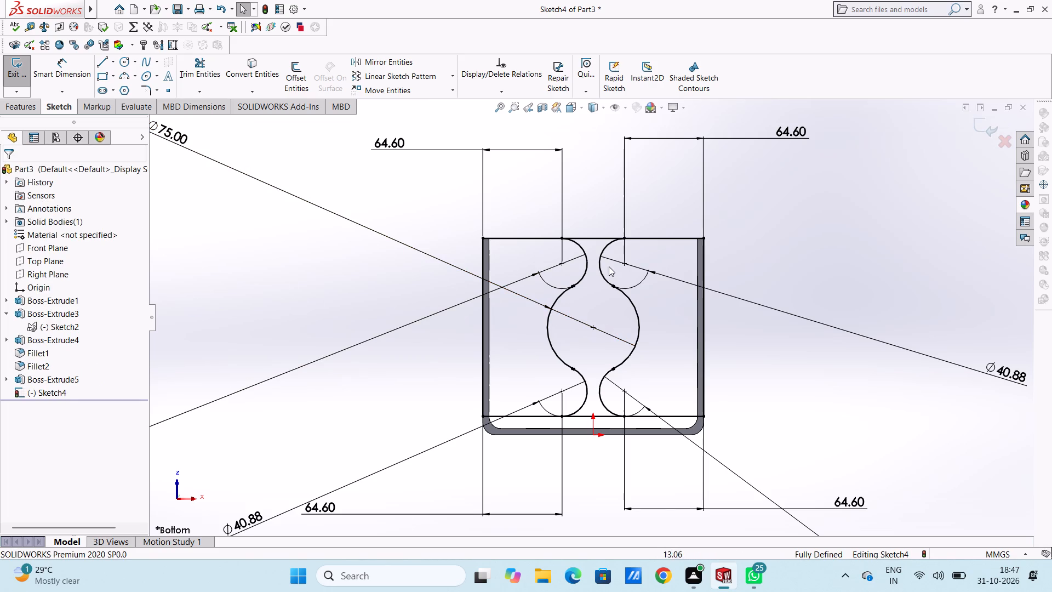
Sketch circles about 18 mm and 15 mm in diameter, centred on the upper left and upper right arc centres respectively.
left_click(122, 67)
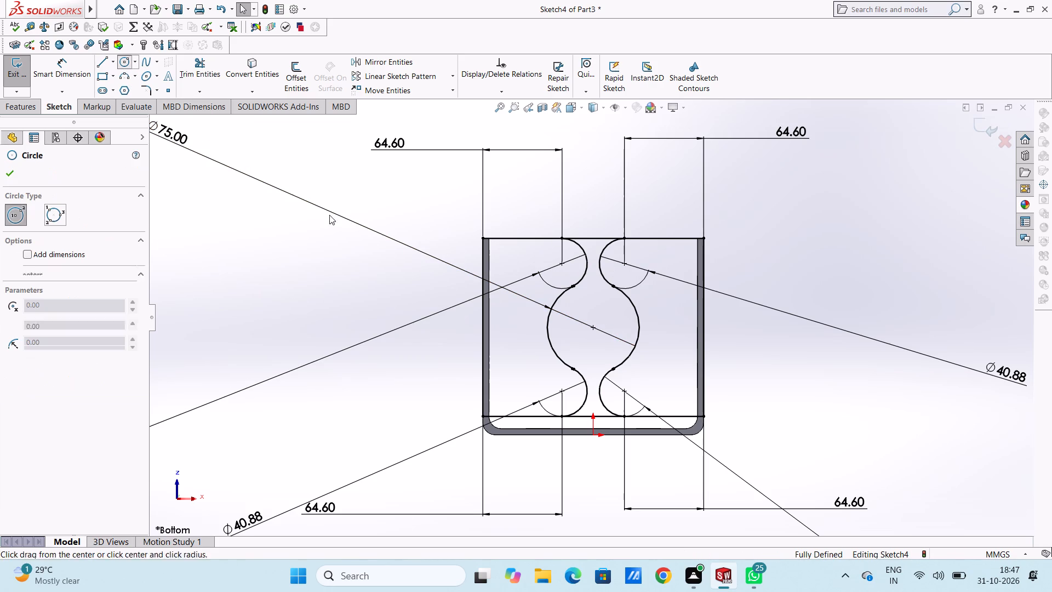
scroll(590, 292, "down", 4)
left_click(531, 240)
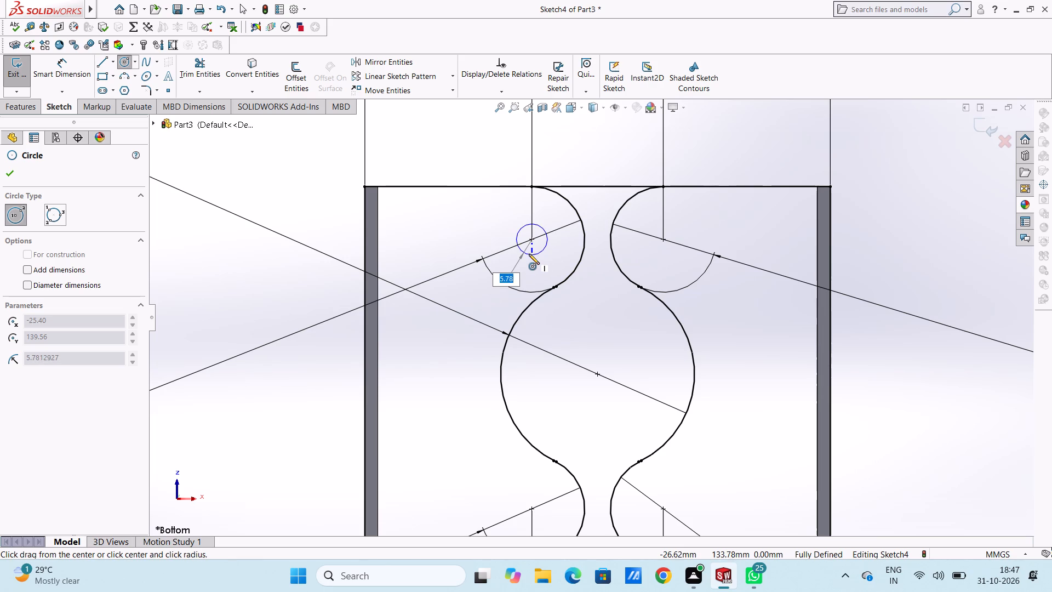
left_click(530, 263)
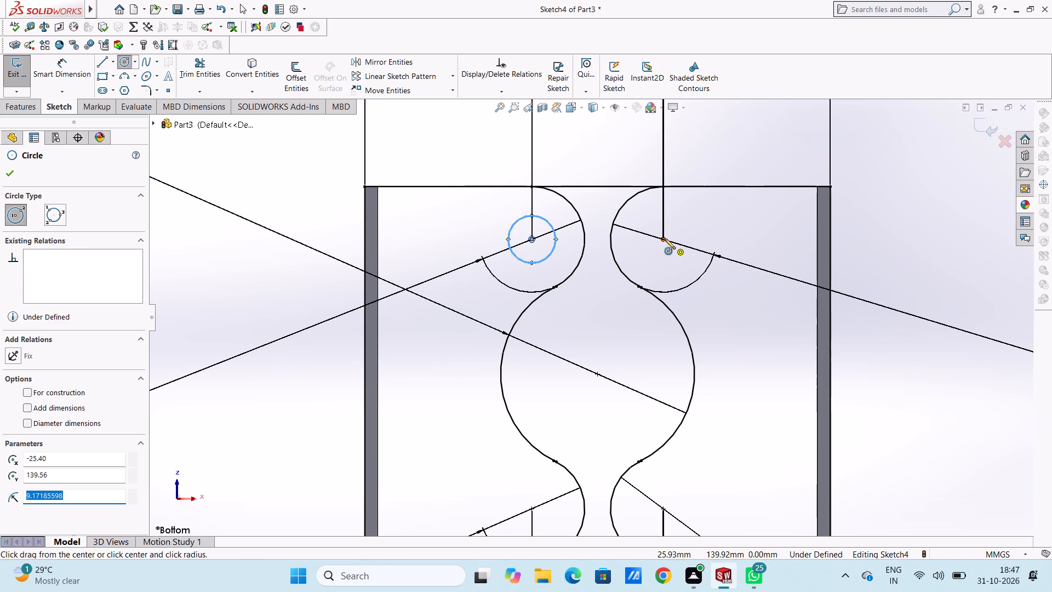
left_click(665, 238)
left_click(676, 254)
Sketch circles about 20 mm and 24 mm in diameter, centred on the lower left and lower right arc centres respectively.
scroll(619, 283, "up", 5)
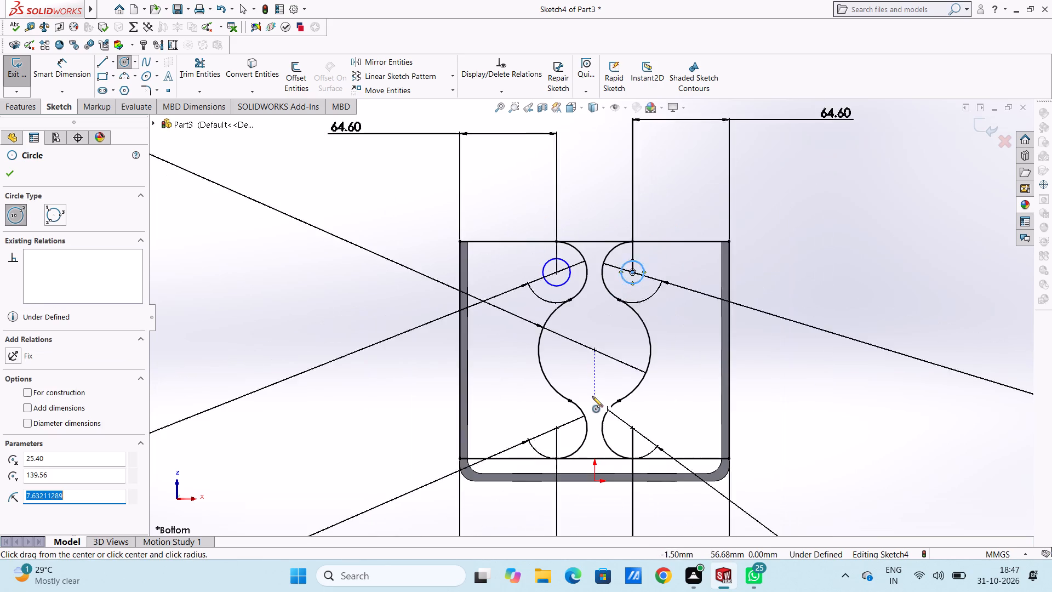
scroll(592, 396, "up", 4)
scroll(584, 397, "down", 5)
scroll(576, 332, "down", 5)
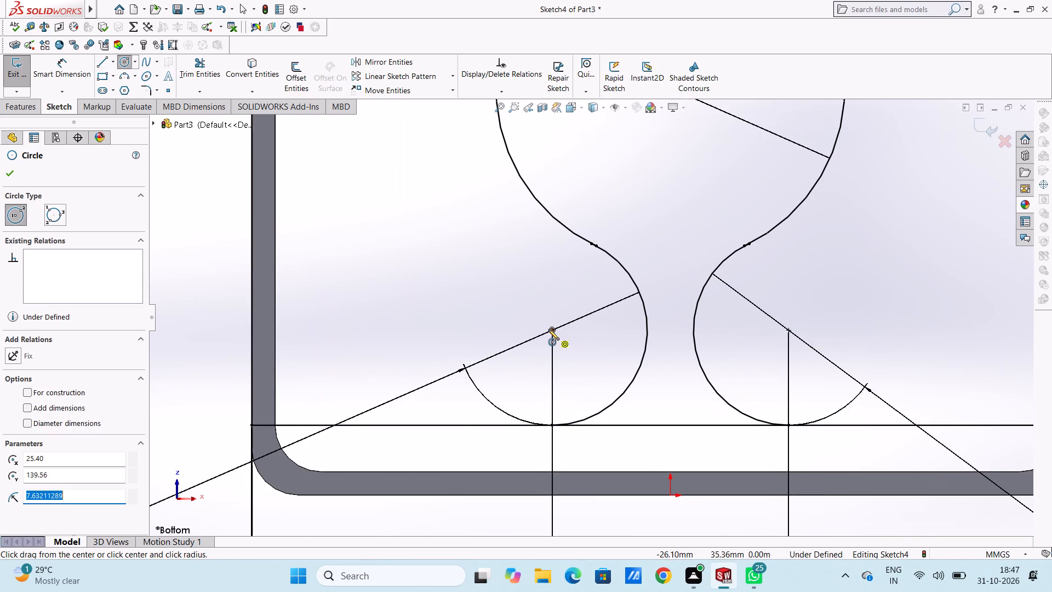
left_click(551, 332)
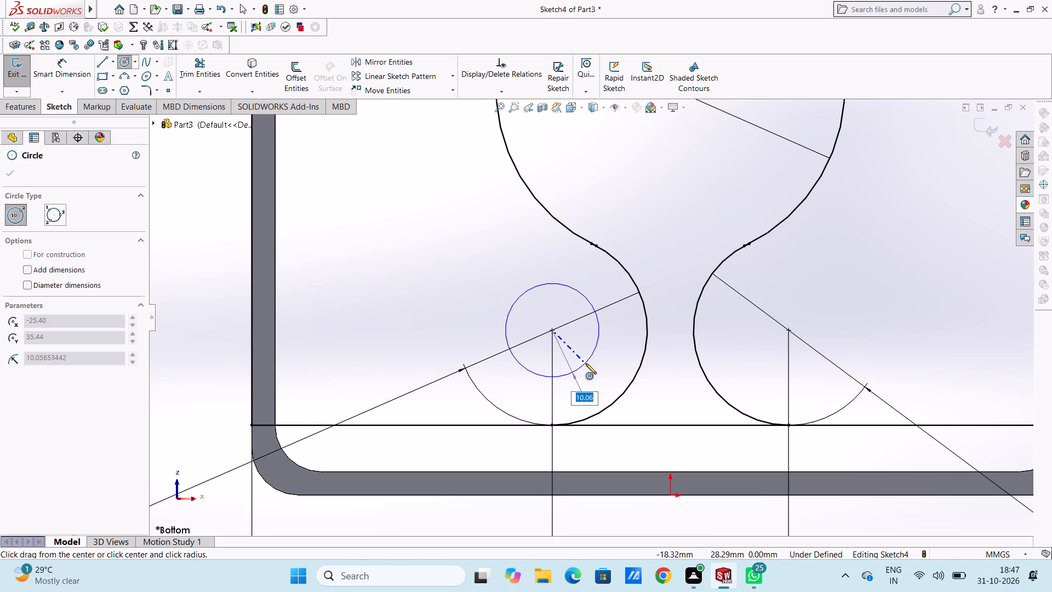
left_click(586, 363)
left_click(791, 331)
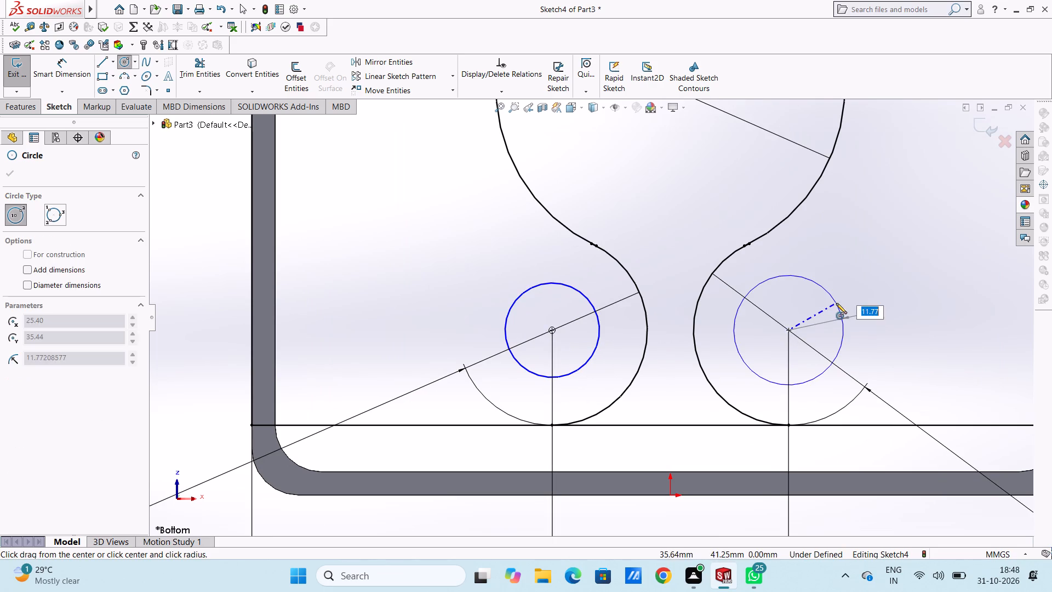
left_click(836, 303)
scroll(648, 299, "up", 5)
scroll(640, 249, "up", 6)
scroll(638, 187, "up", 2)
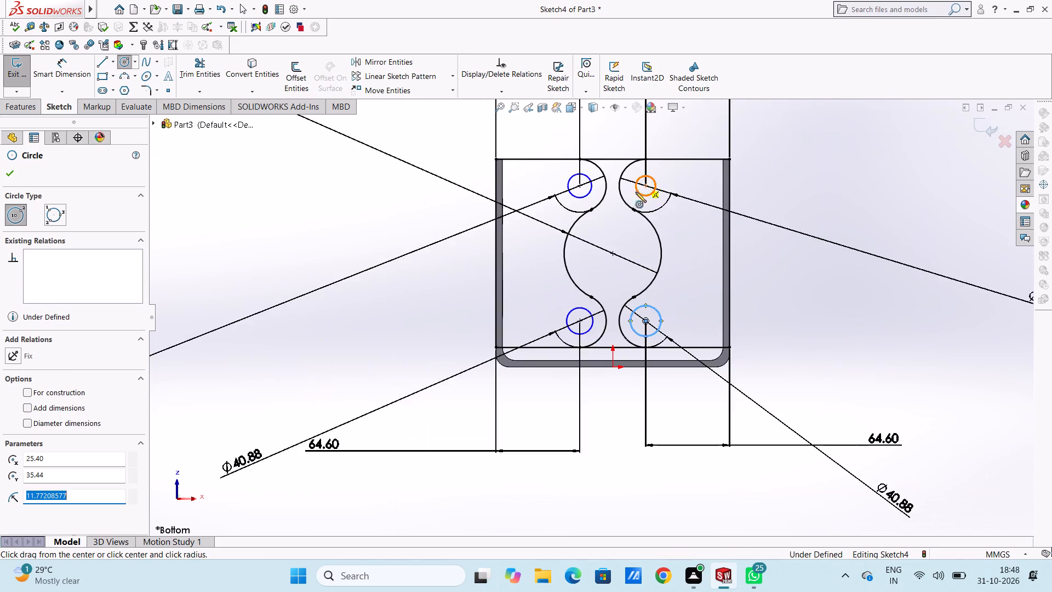
scroll(636, 192, "up", 2)
scroll(631, 237, "down", 3)
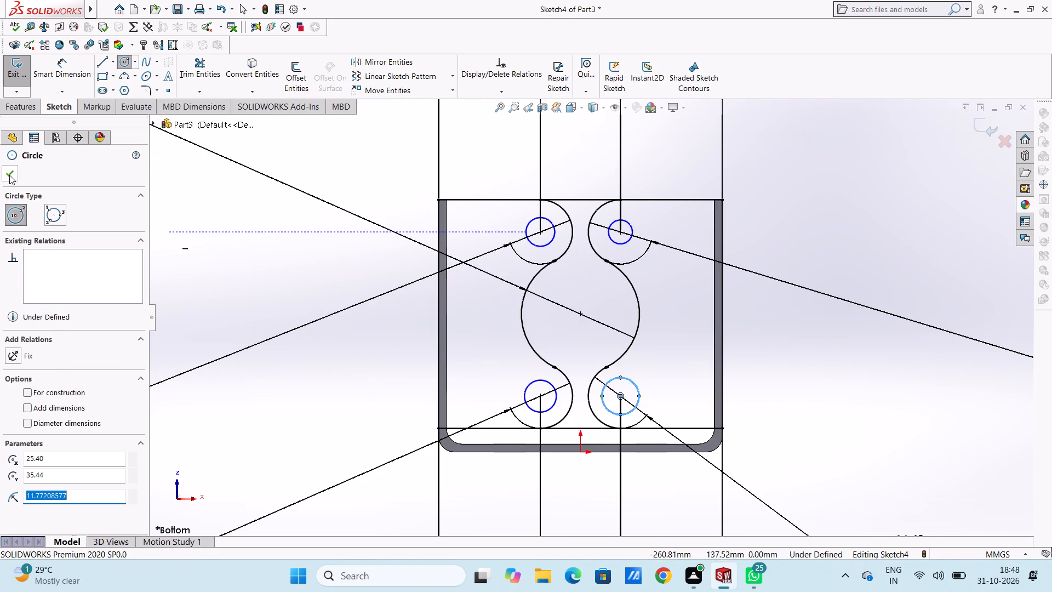
left_click(10, 174)
left_click(258, 247)
Dimension the upper left small circle's diameter and set it to 18 mm.
scroll(443, 274, "up", 4)
scroll(676, 315, "down", 4)
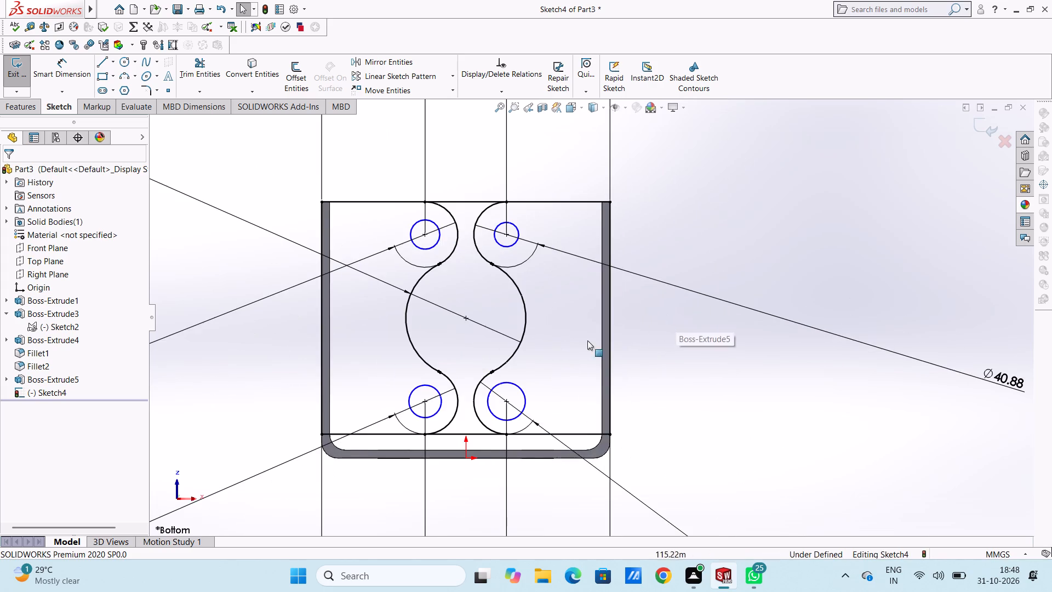
scroll(504, 302, "up", 4)
scroll(510, 376, "down", 4)
scroll(527, 184, "up", 3)
left_click(54, 76)
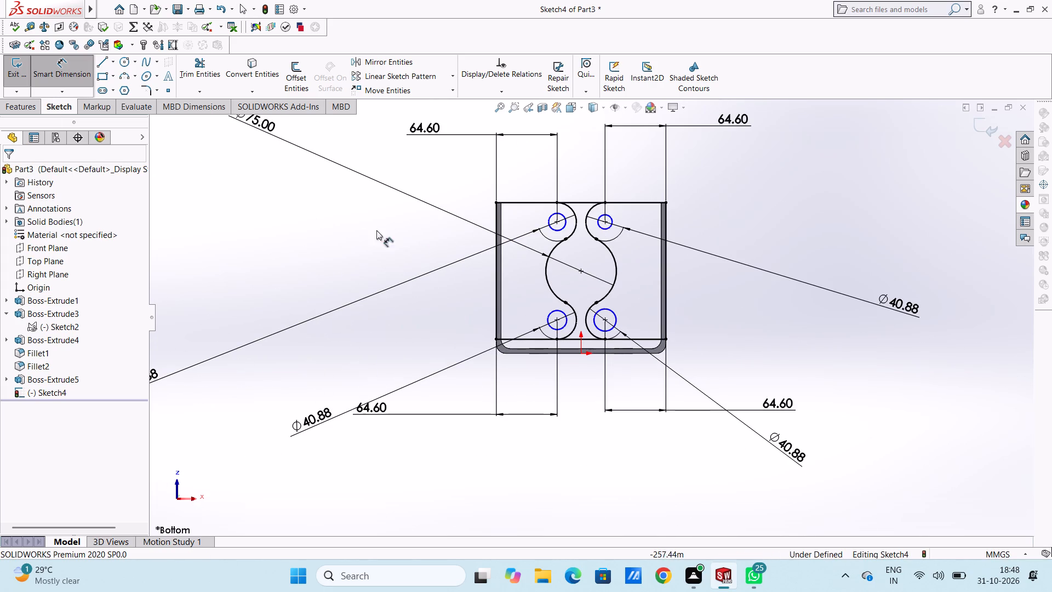
left_click(558, 230)
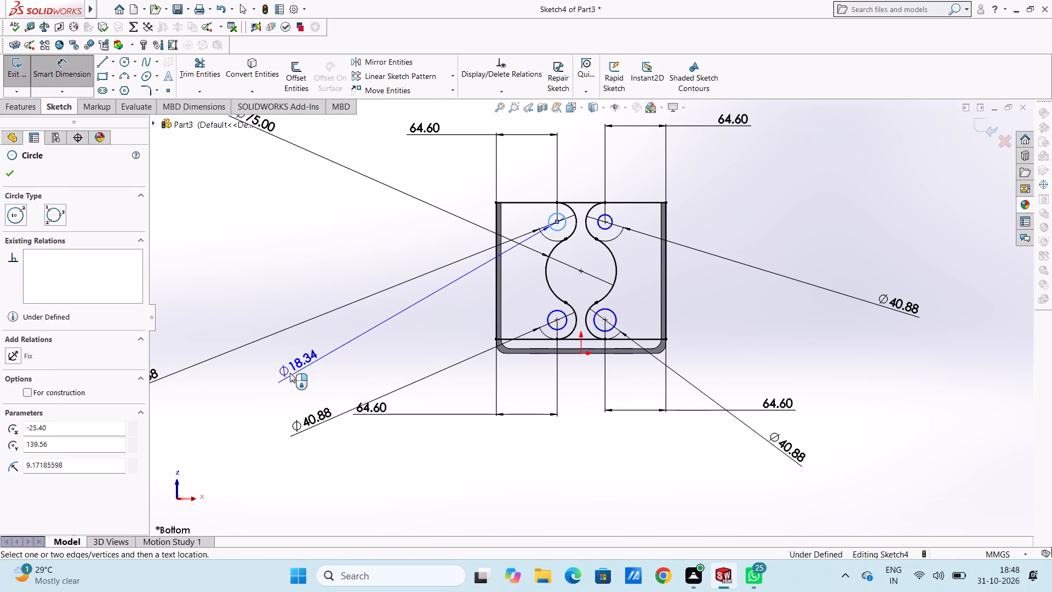
left_click(289, 373)
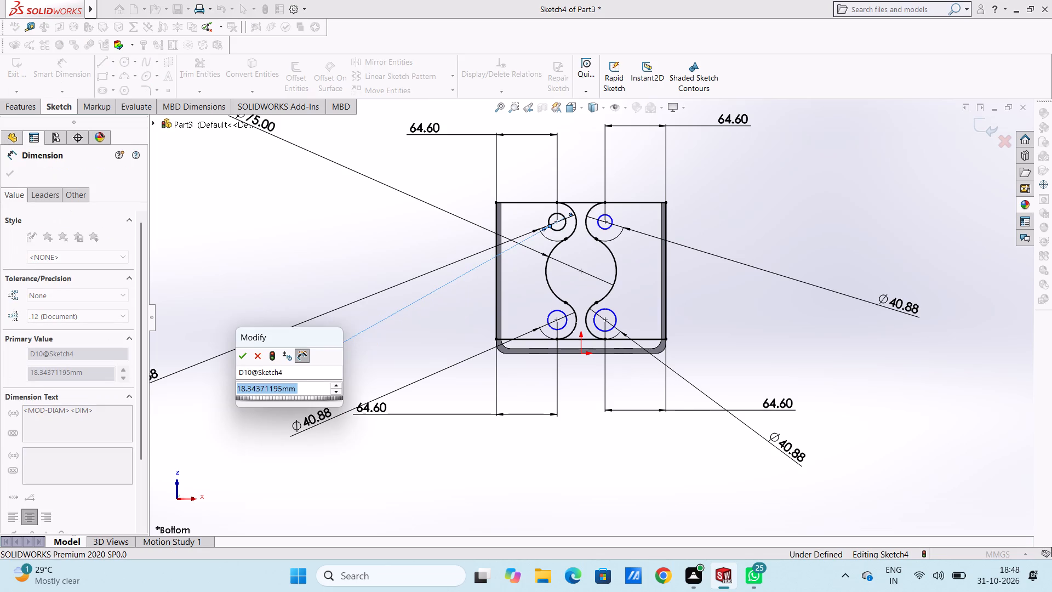
type("18")
key("Return")
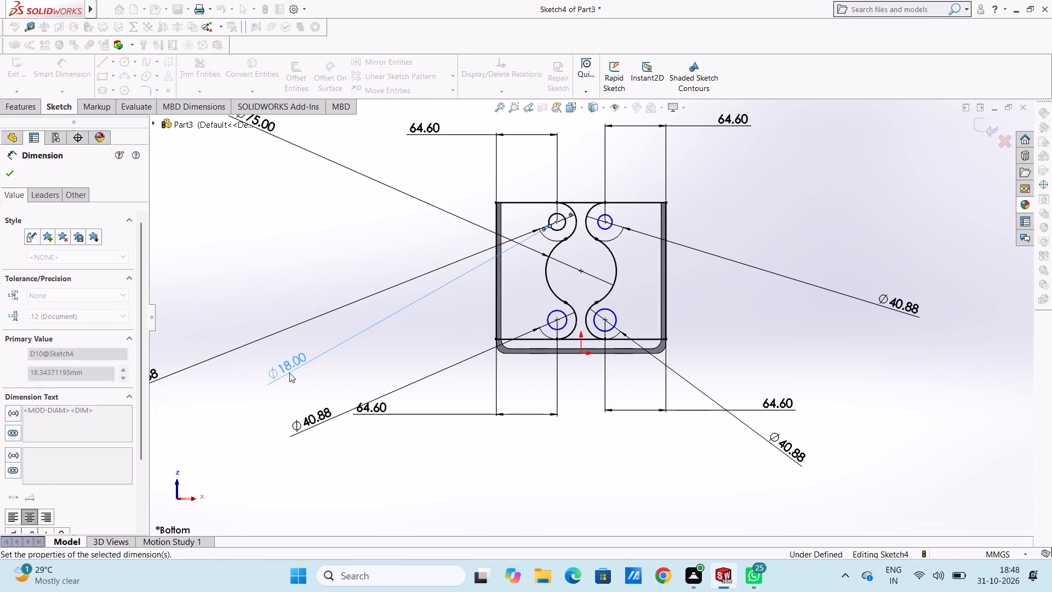
left_click(283, 229)
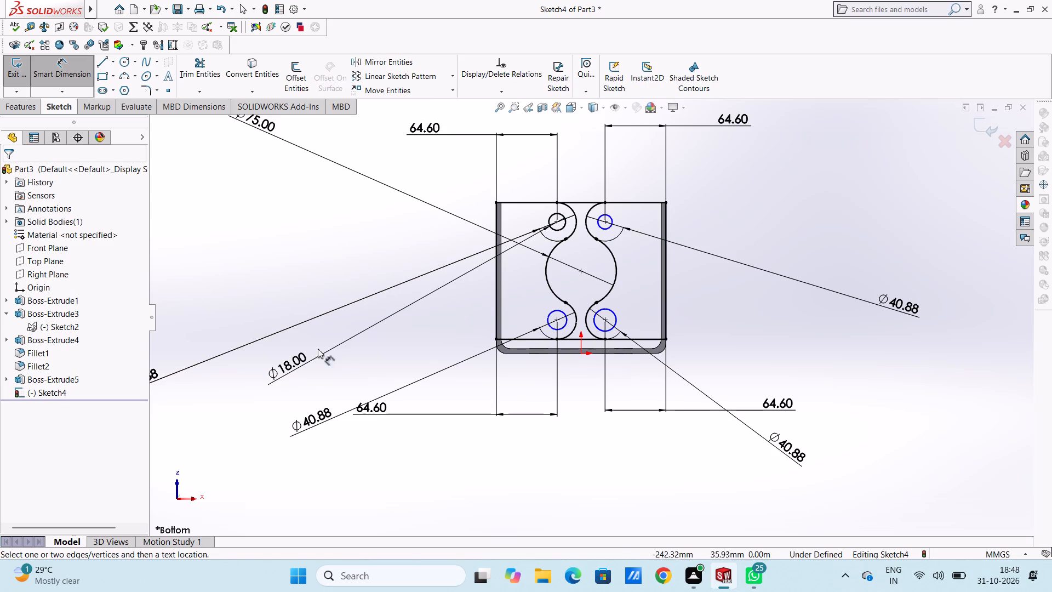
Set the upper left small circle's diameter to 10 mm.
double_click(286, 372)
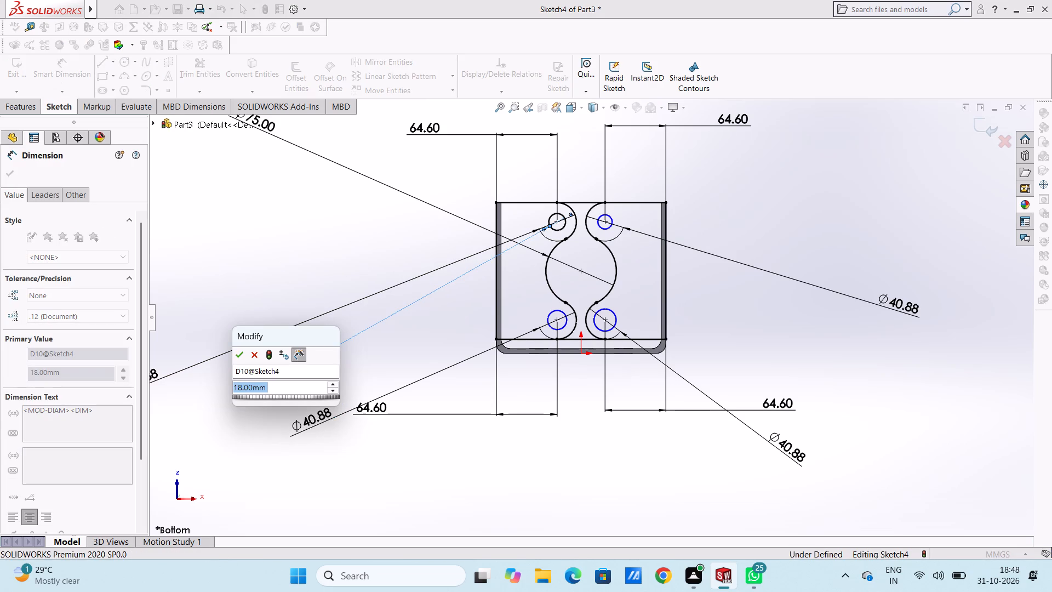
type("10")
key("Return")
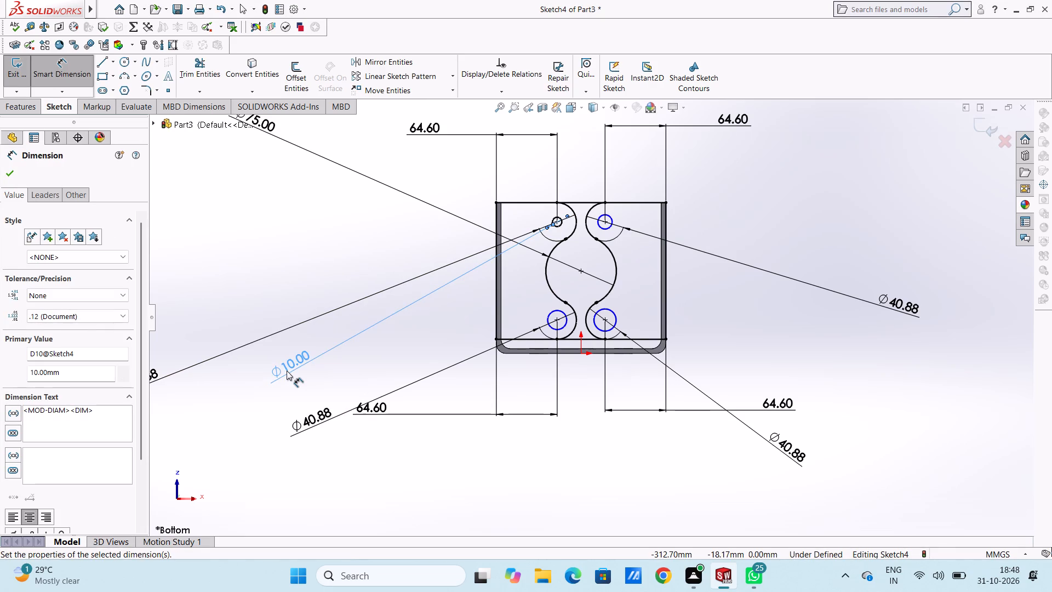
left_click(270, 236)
Set the upper left small circle's diameter to 20 mm.
left_click(300, 360)
left_click(300, 360)
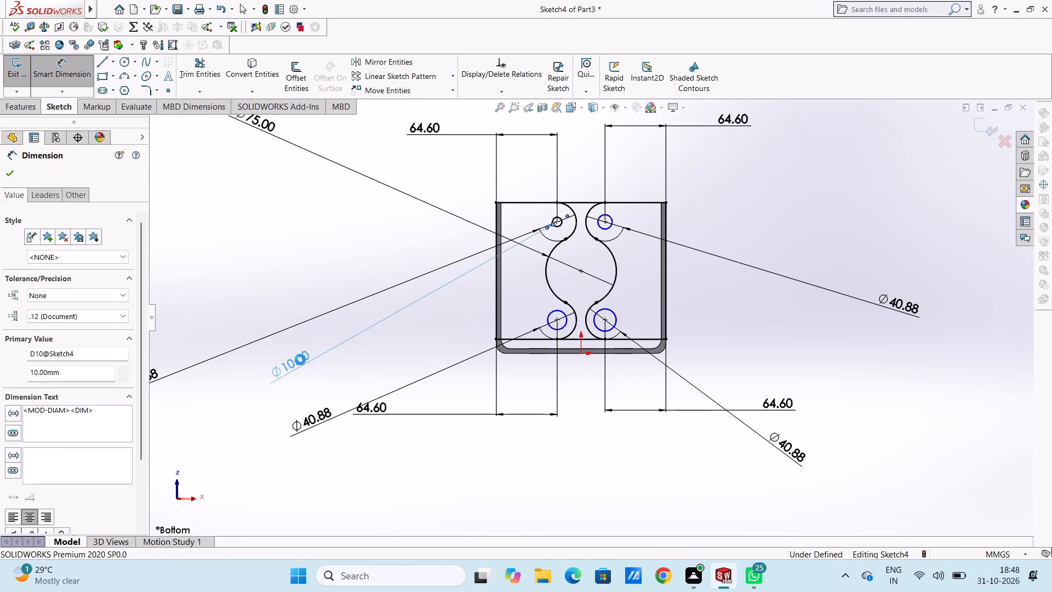
type("20")
key("Return")
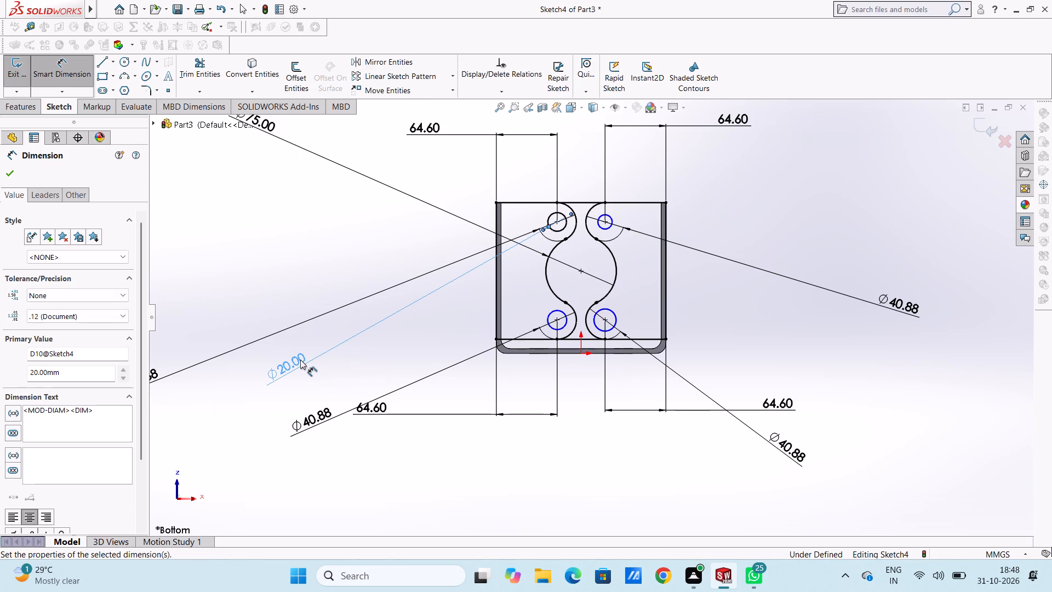
left_click(296, 241)
Dimension the upper right small circle's diameter and set it to 20 mm.
left_click(609, 229)
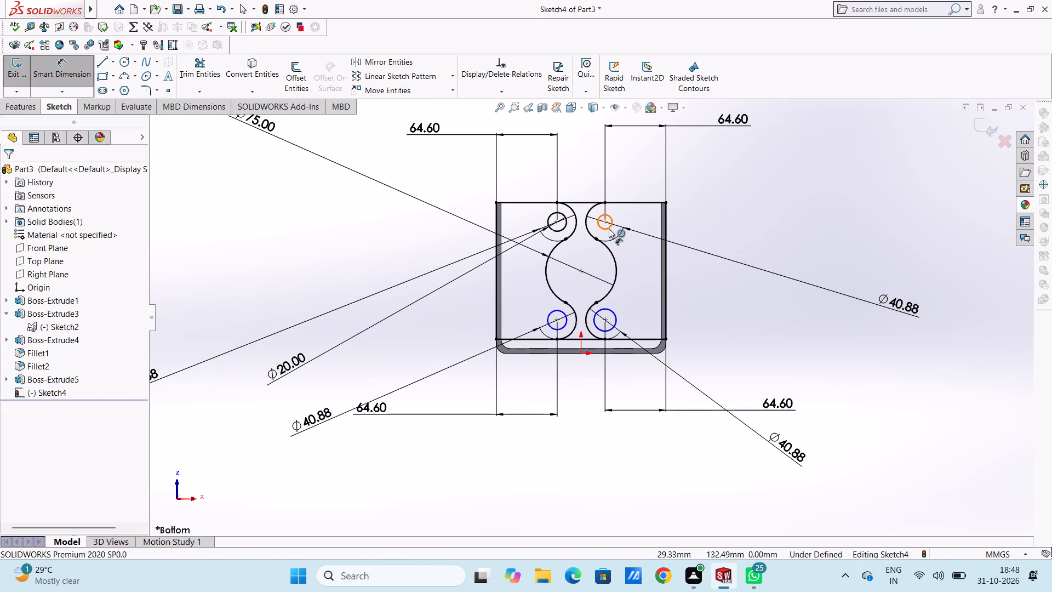
left_click(841, 342)
type("20")
key("Return")
left_click(775, 360)
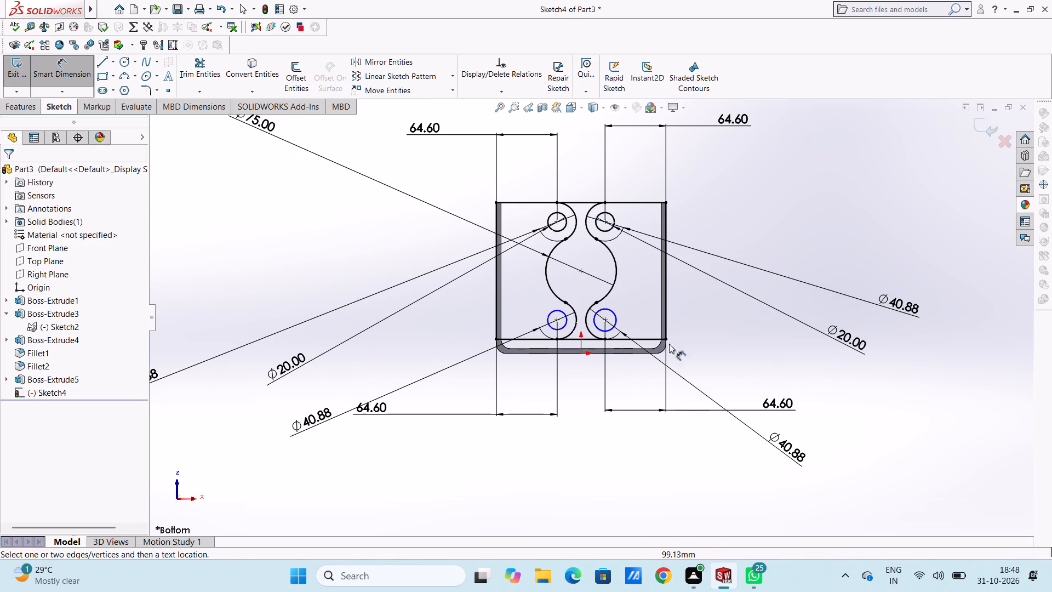
Dimension the lower right small circle's diameter and set it to 20 mm.
left_click(611, 309)
left_click(879, 176)
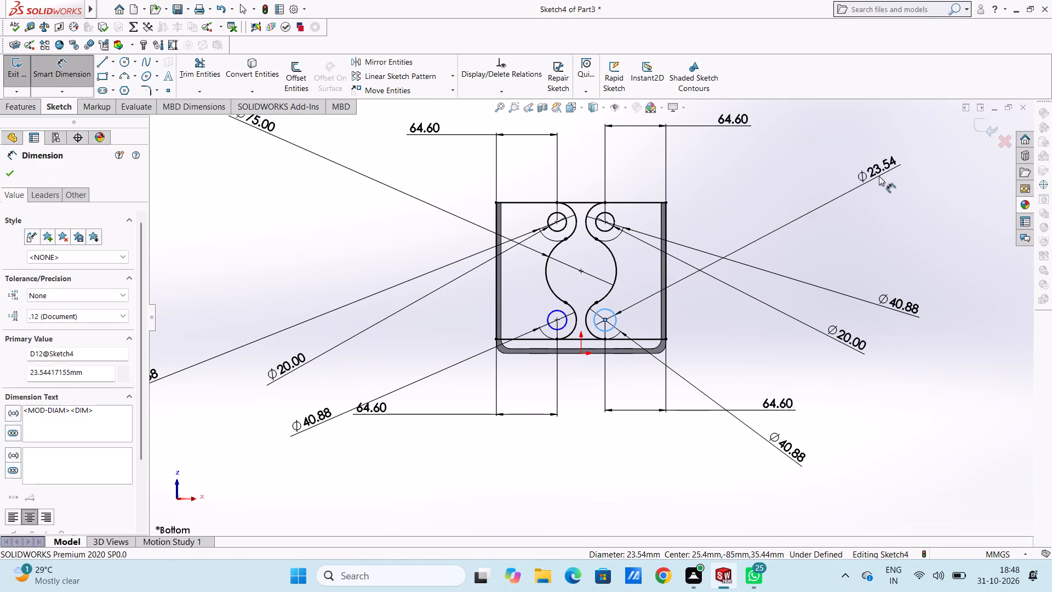
type("20")
key("Return")
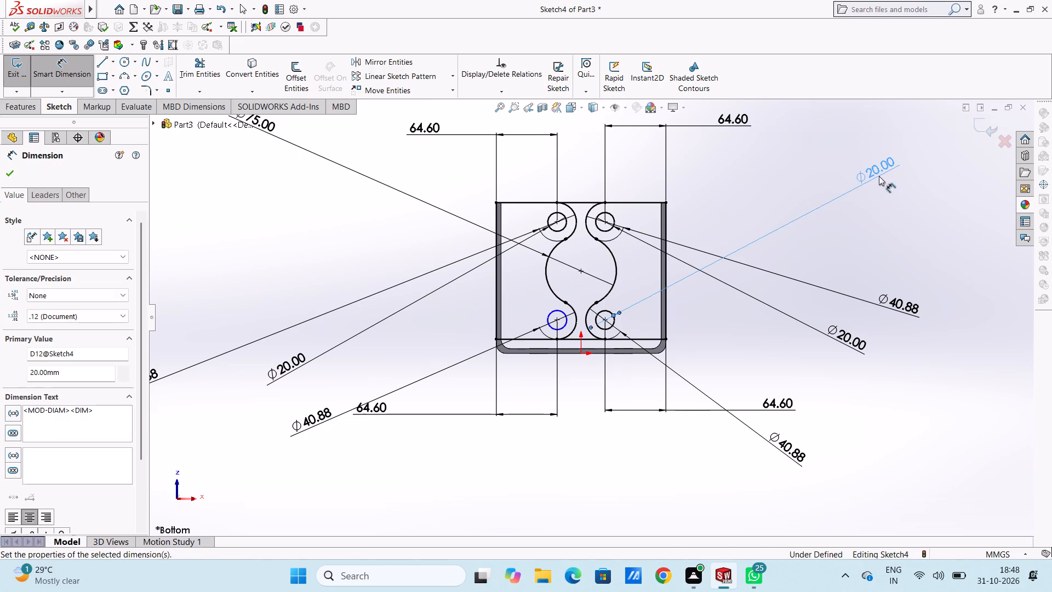
left_click(781, 168)
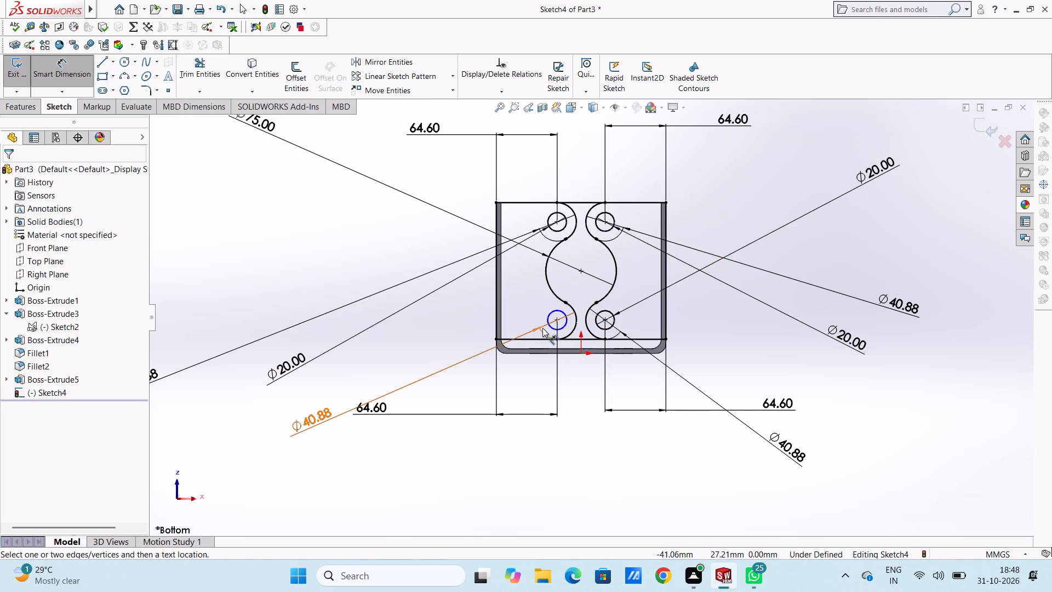
Dimension the lower left small circle's diameter and set it to 20 mm.
left_click(549, 327)
left_click(410, 489)
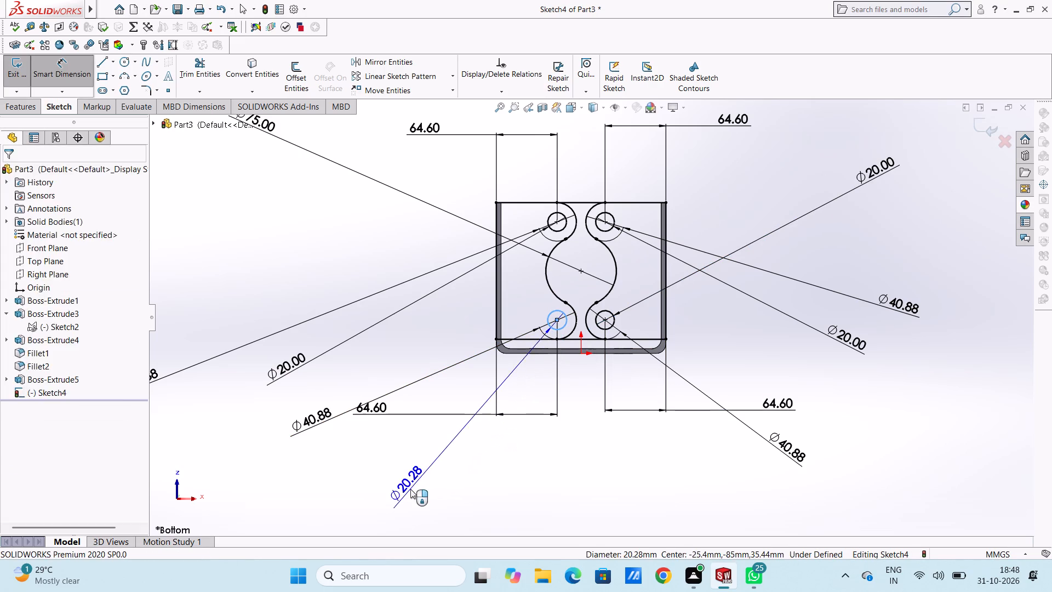
type("20")
key("Return")
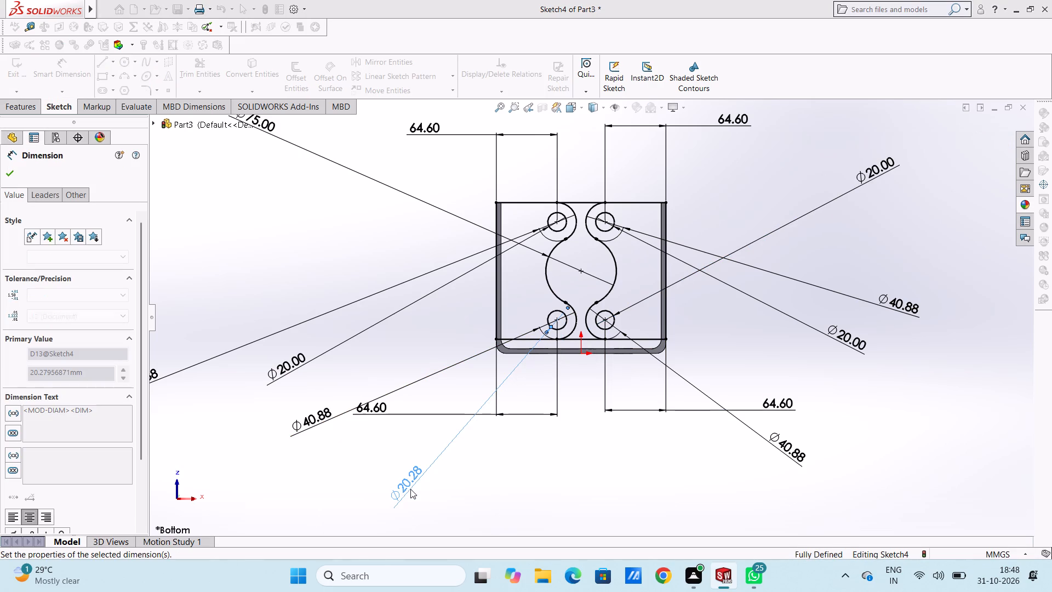
Start a boss extrude of the arc profile sketch, selecting both plate regions with circular holes and the narrow strip along one side wall.
left_click(294, 238)
scroll(491, 208, "up", 3)
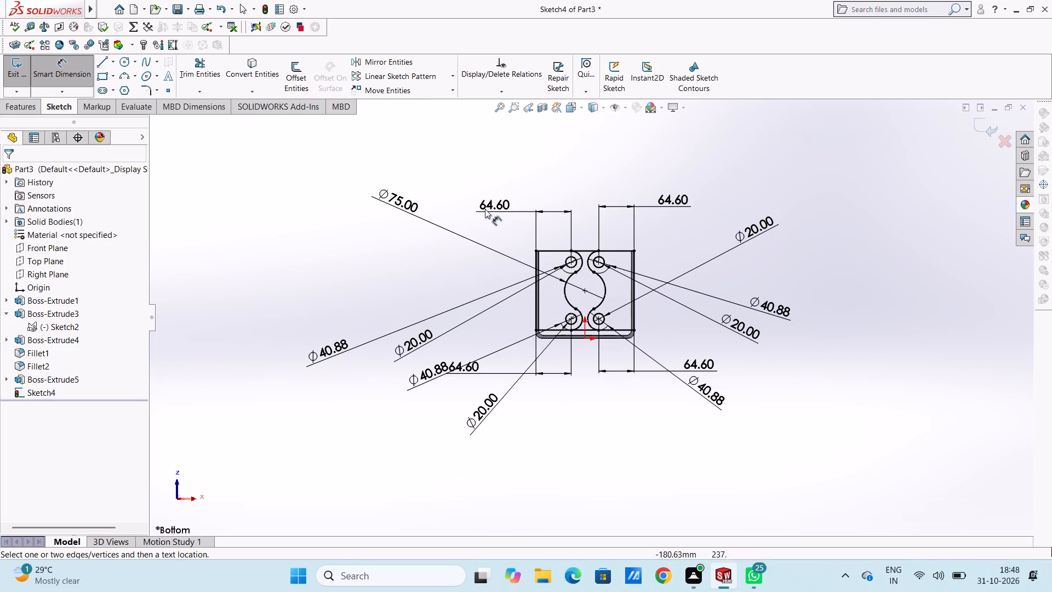
middle_click_drag(542, 173, 487, 373)
scroll(470, 372, "up", 1)
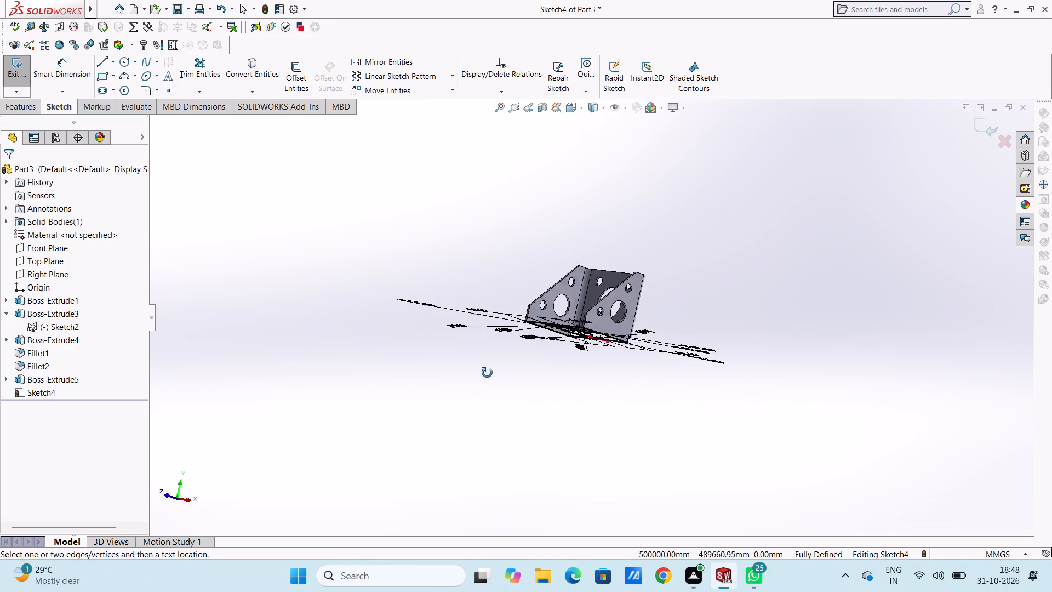
middle_click_drag(487, 373, 514, 469)
scroll(618, 282, "down", 5)
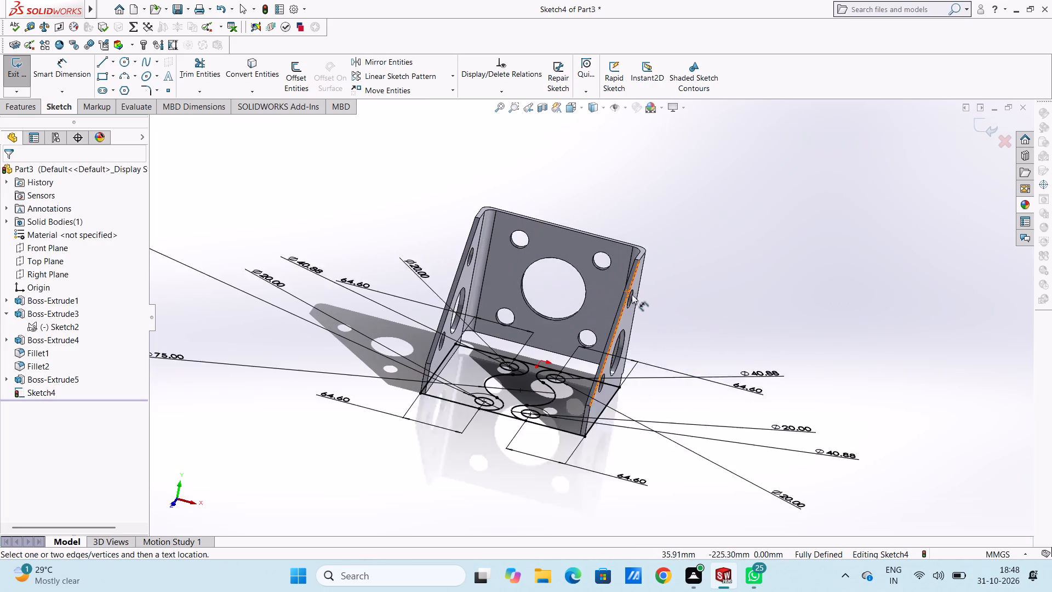
left_click(60, 71)
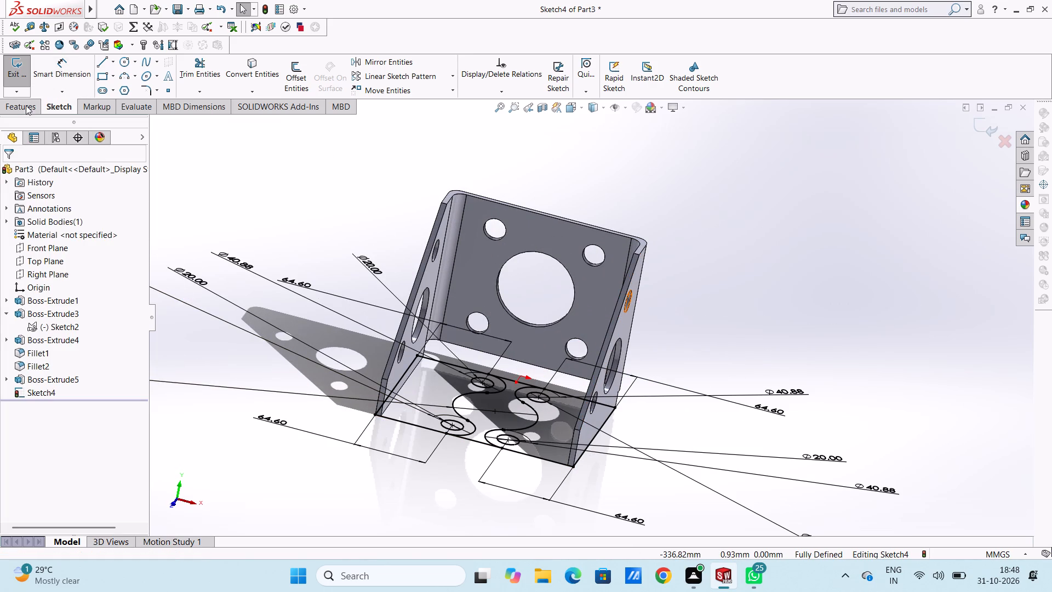
left_click(24, 106)
left_click(26, 82)
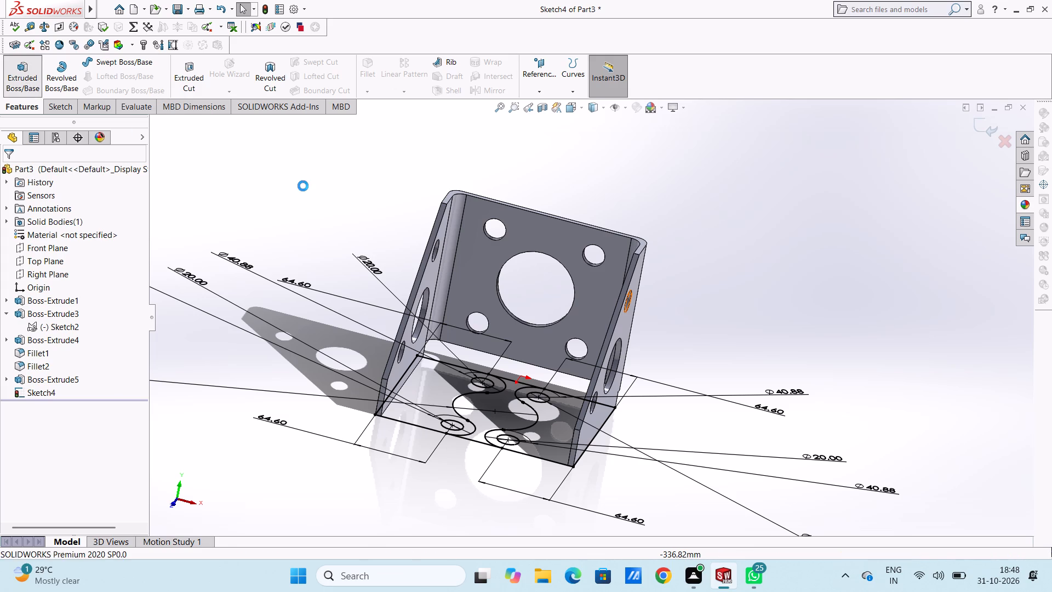
left_click(436, 393)
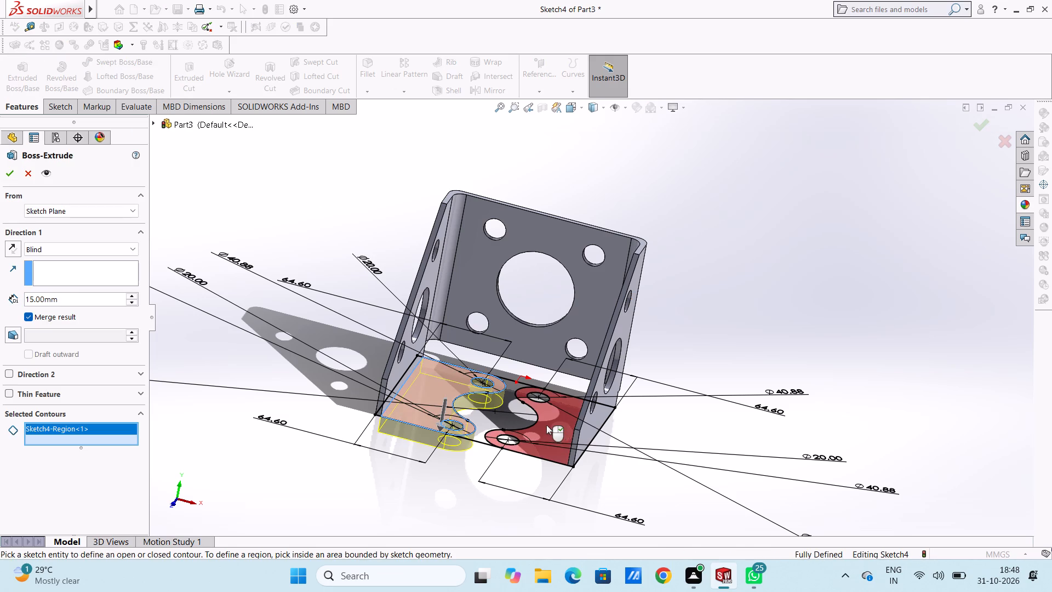
left_click(554, 428)
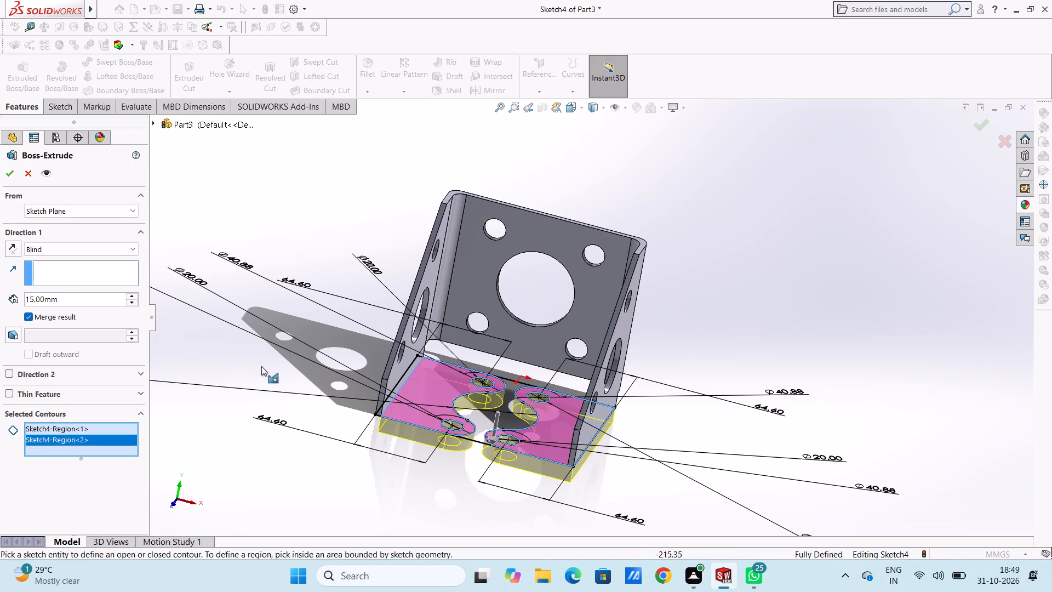
middle_click_drag(282, 375, 329, 184)
scroll(446, 429, "down", 5)
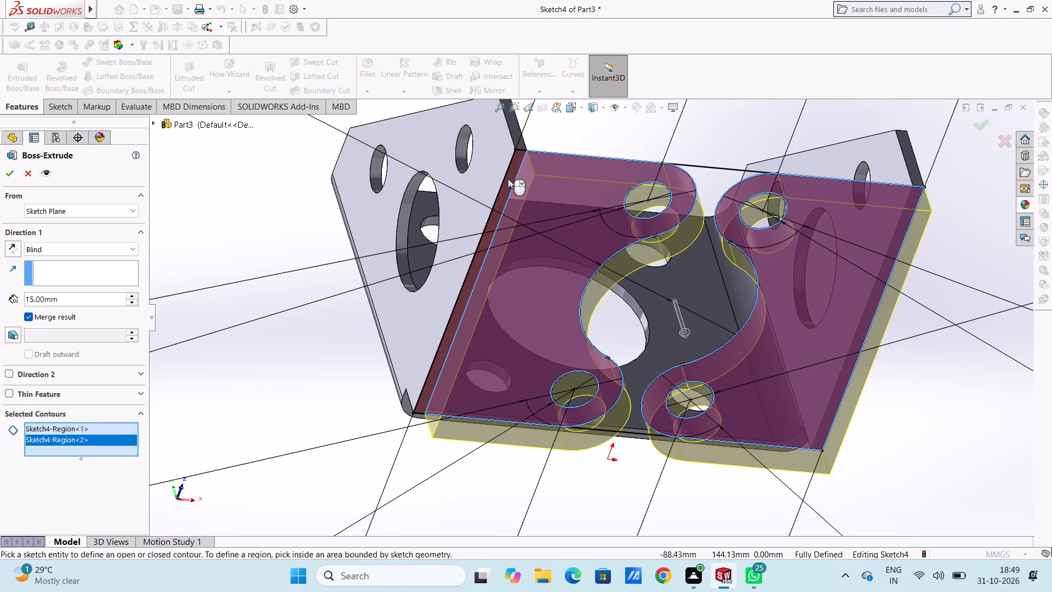
left_click(509, 179)
scroll(516, 192, "up", 4)
middle_click_drag(839, 336, 797, 345)
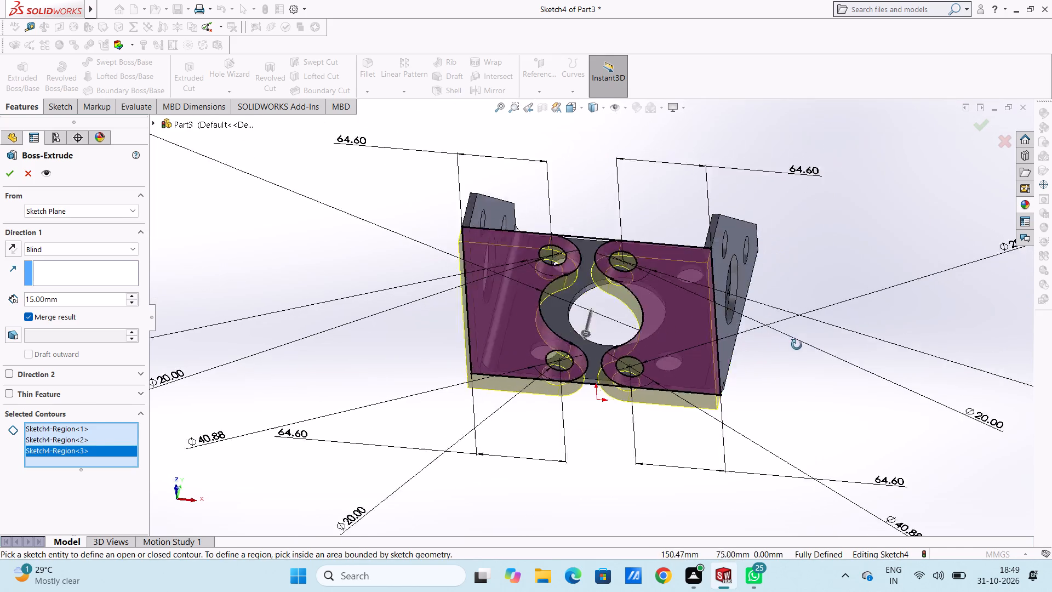
middle_click_drag(797, 345, 776, 240)
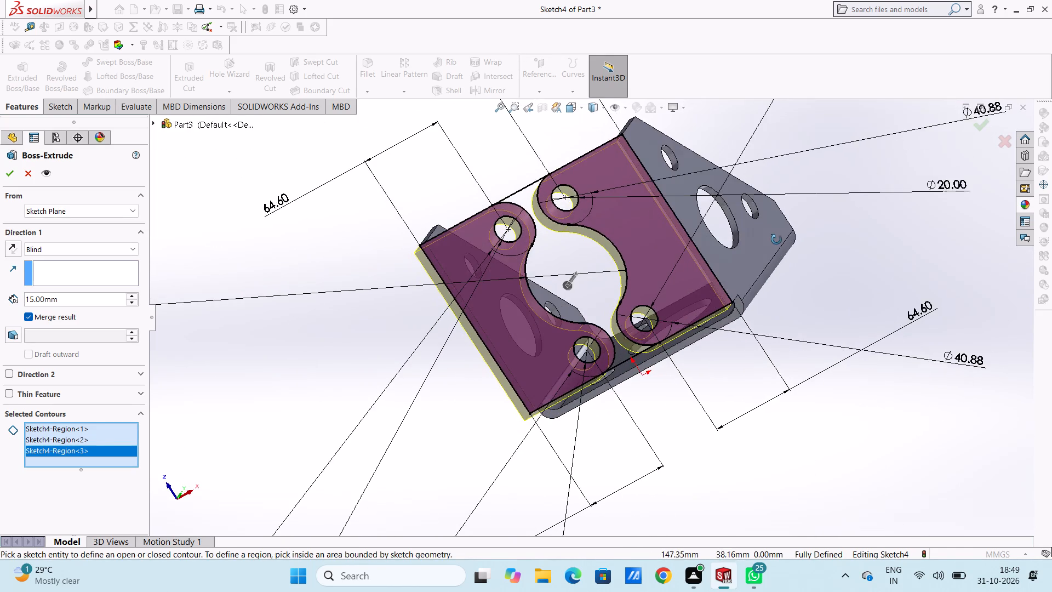
middle_click_drag(776, 240, 801, 410)
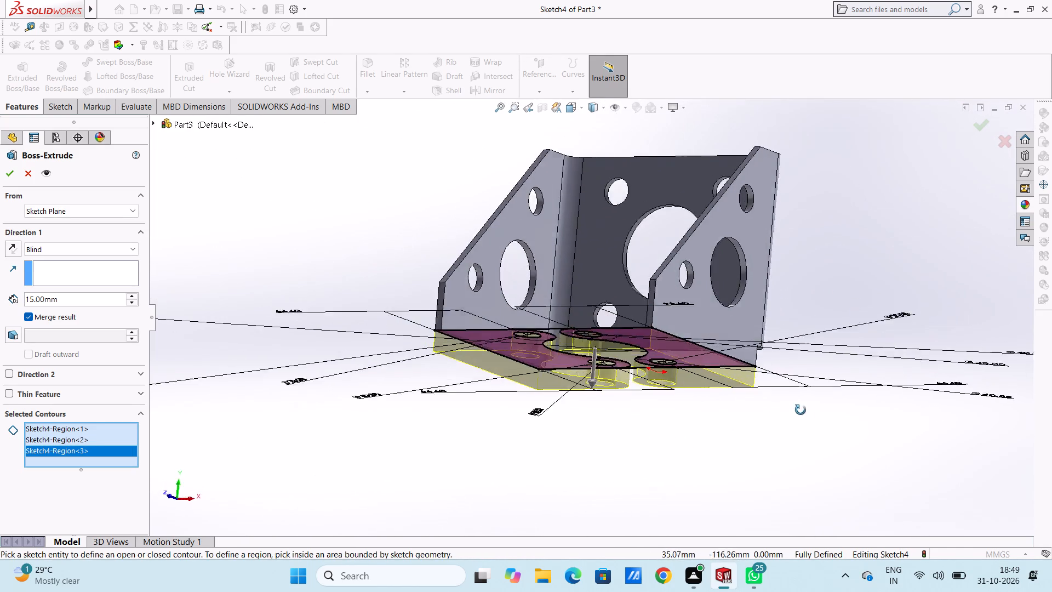
middle_click_drag(801, 410, 794, 417)
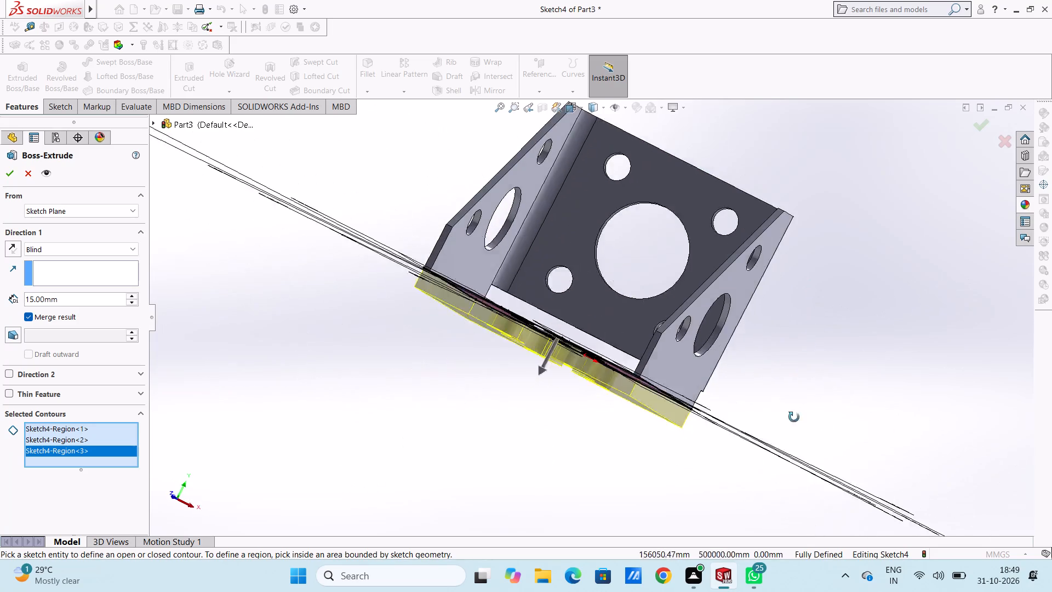
middle_click_drag(794, 417, 793, 432)
Reverse the extrusion towards the inside of the bracket and extrude the selected regions to a 5 mm blind depth, merging the result.
left_click(14, 246)
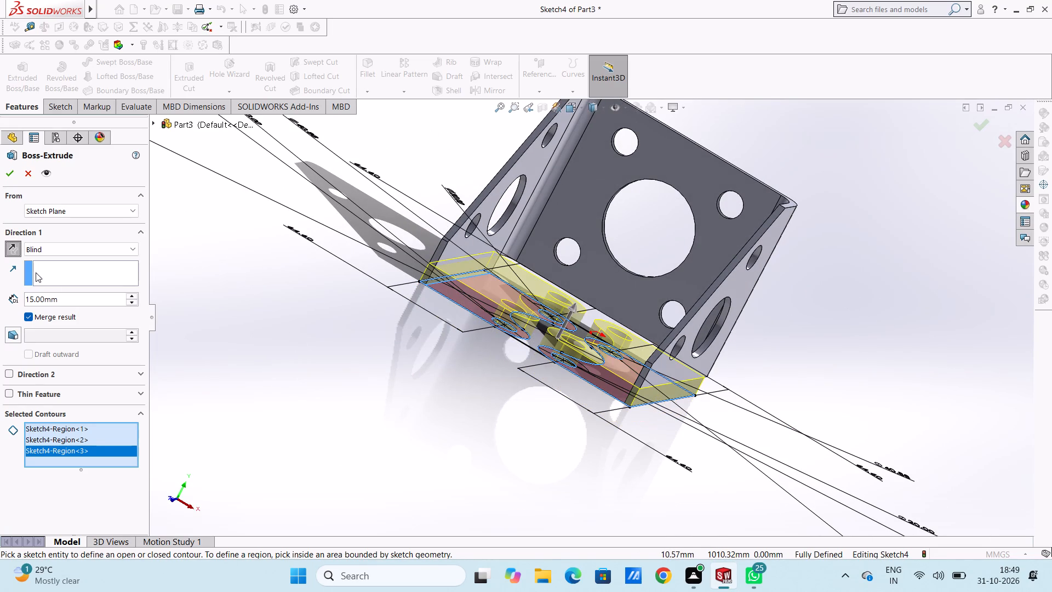
double_click(76, 297)
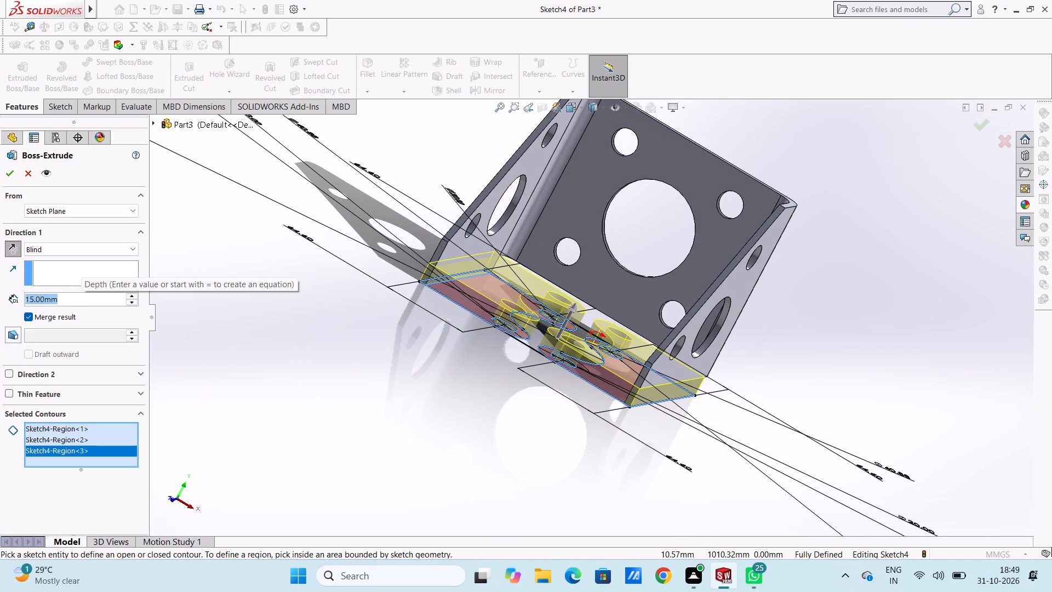
key("5")
key("Return")
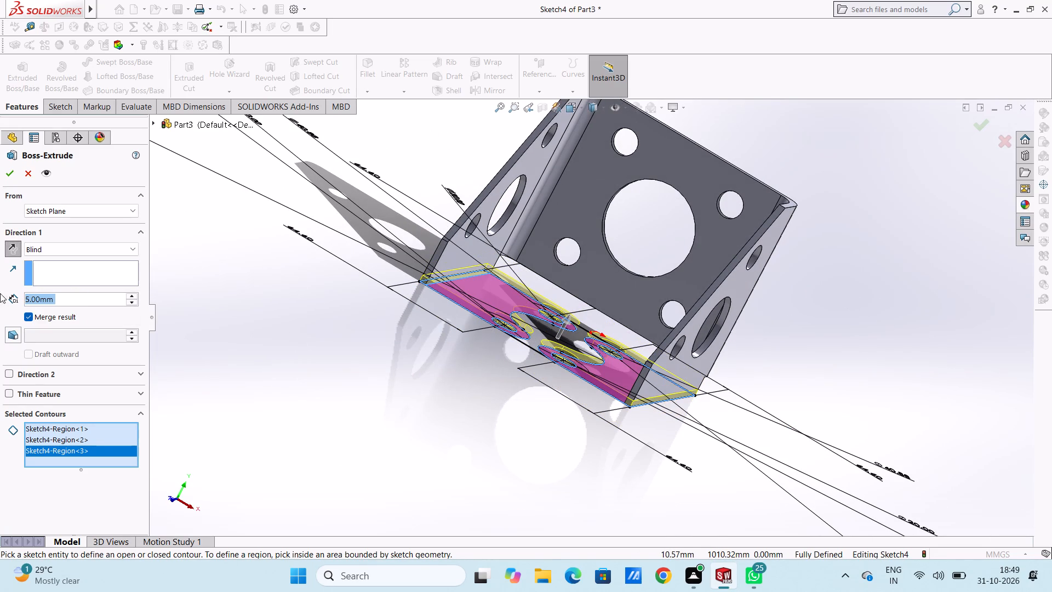
left_click(11, 177)
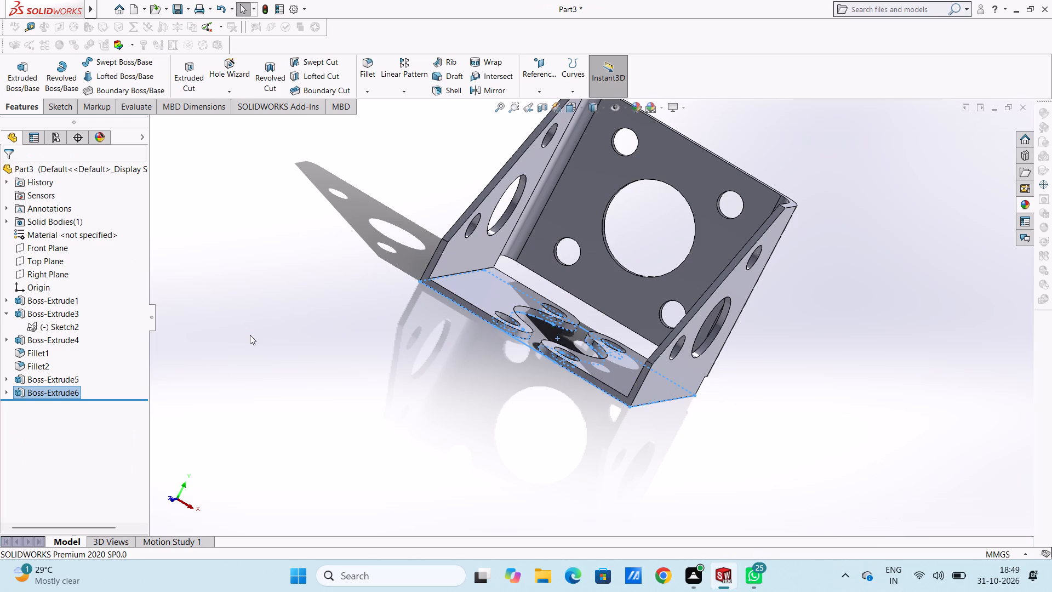
left_click(250, 335)
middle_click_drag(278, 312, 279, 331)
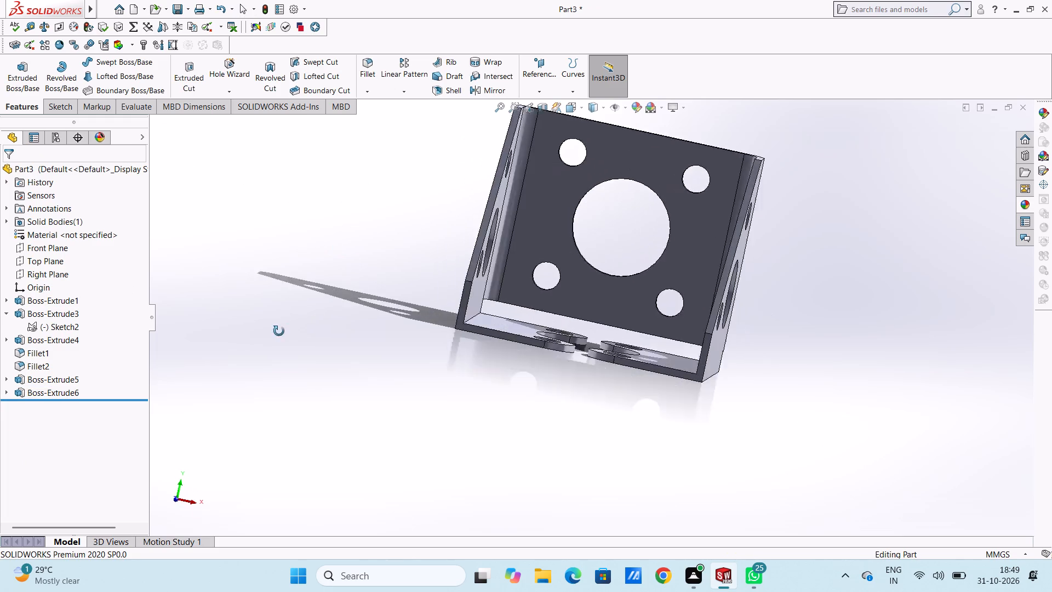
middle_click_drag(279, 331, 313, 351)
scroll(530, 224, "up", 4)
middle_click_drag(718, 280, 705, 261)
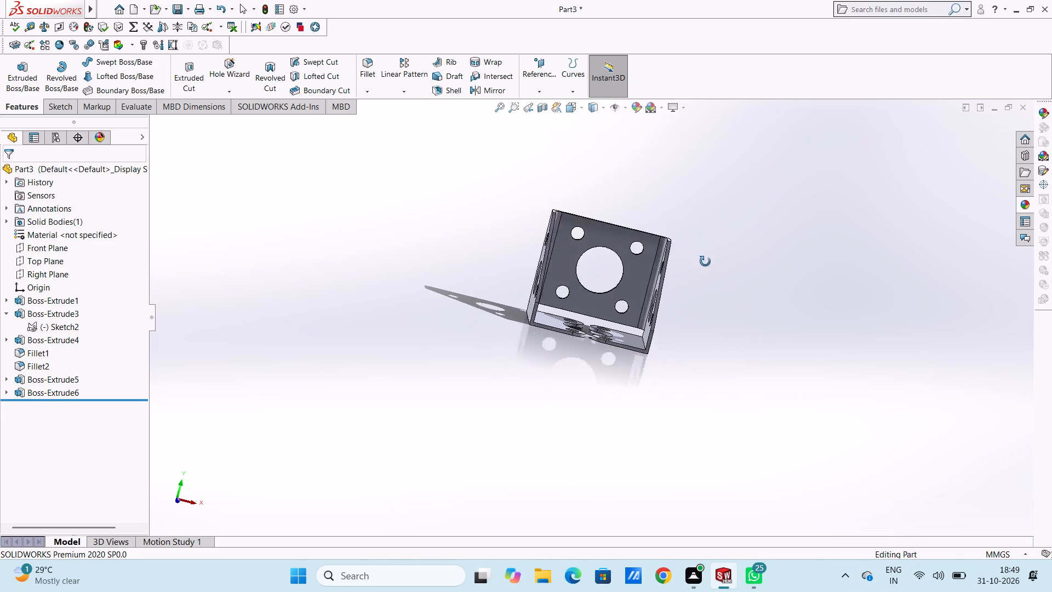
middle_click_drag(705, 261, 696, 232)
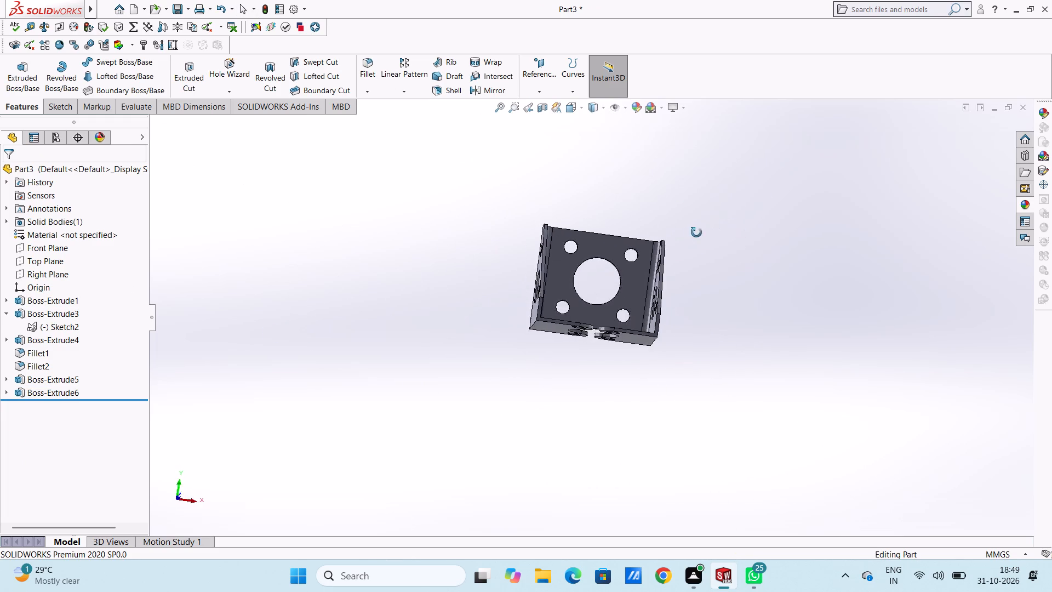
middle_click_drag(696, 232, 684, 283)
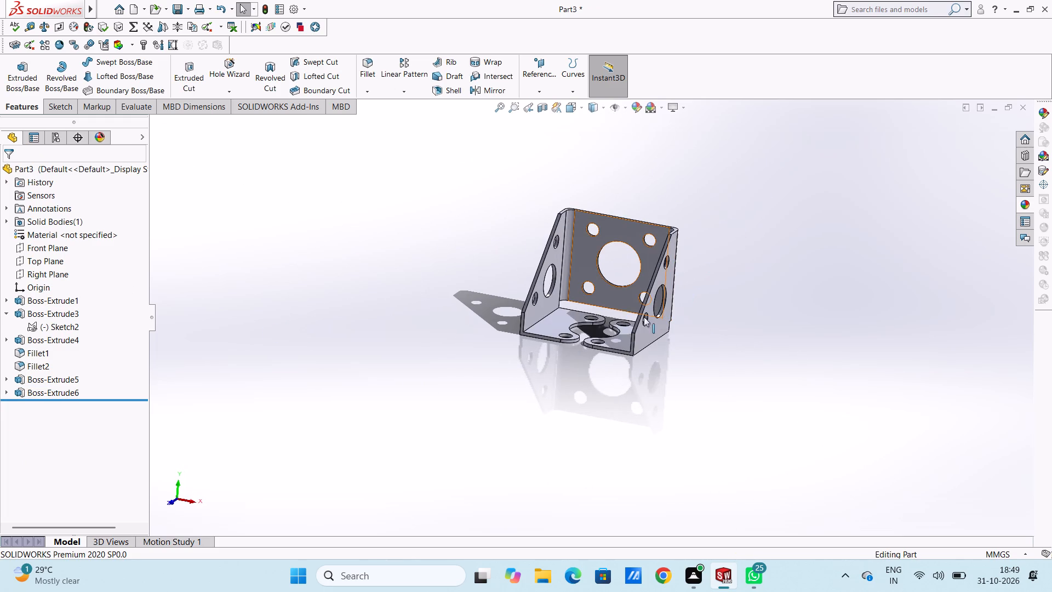
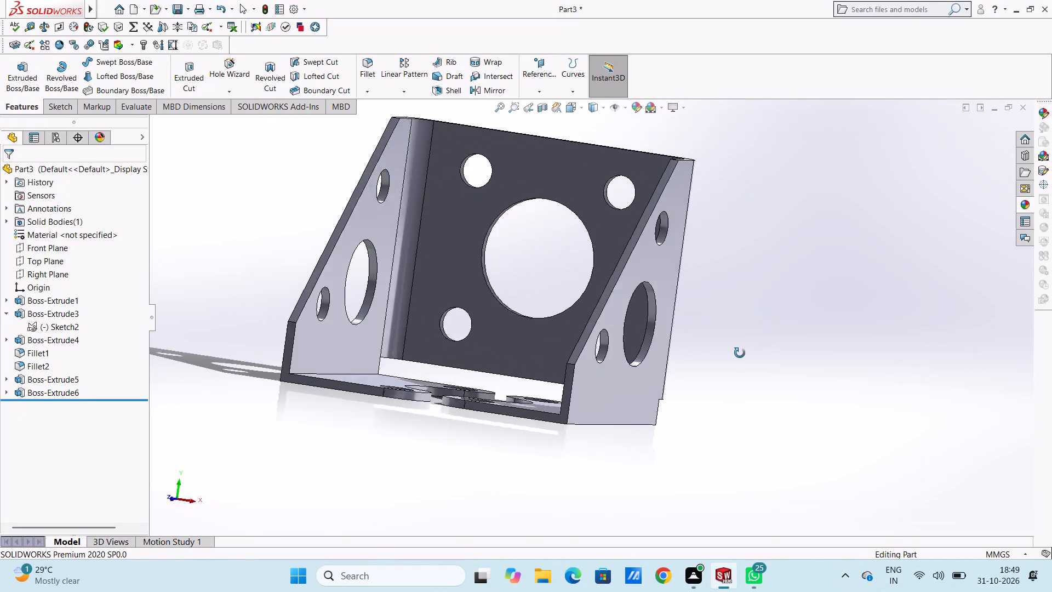
Fillet the four inner and outer bend edges where the base plate meets both side walls with a 10 mm radius.
scroll(602, 338, "up", 3)
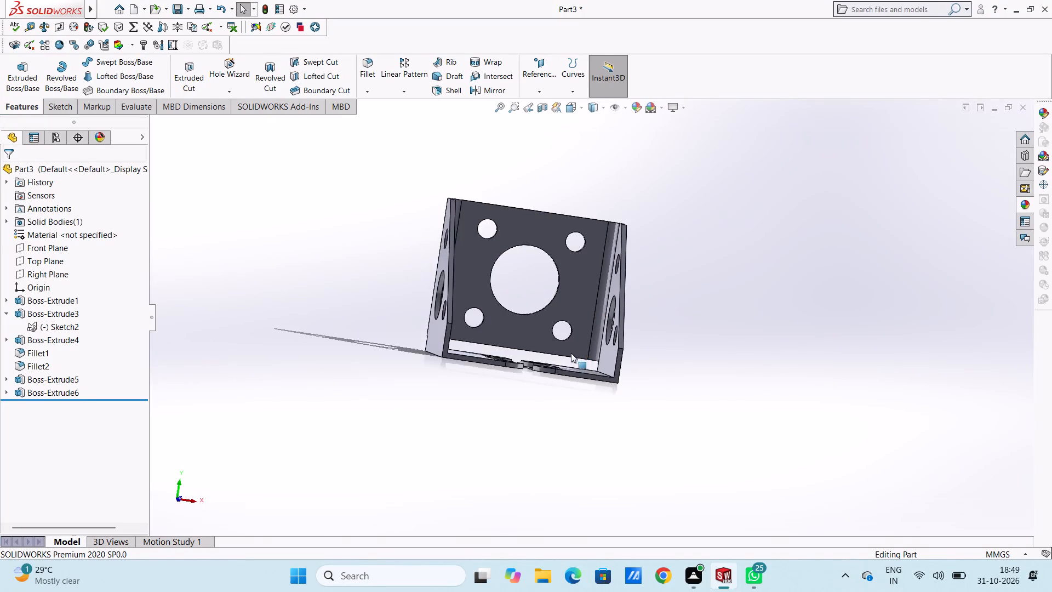
middle_click_drag(565, 358, 532, 416)
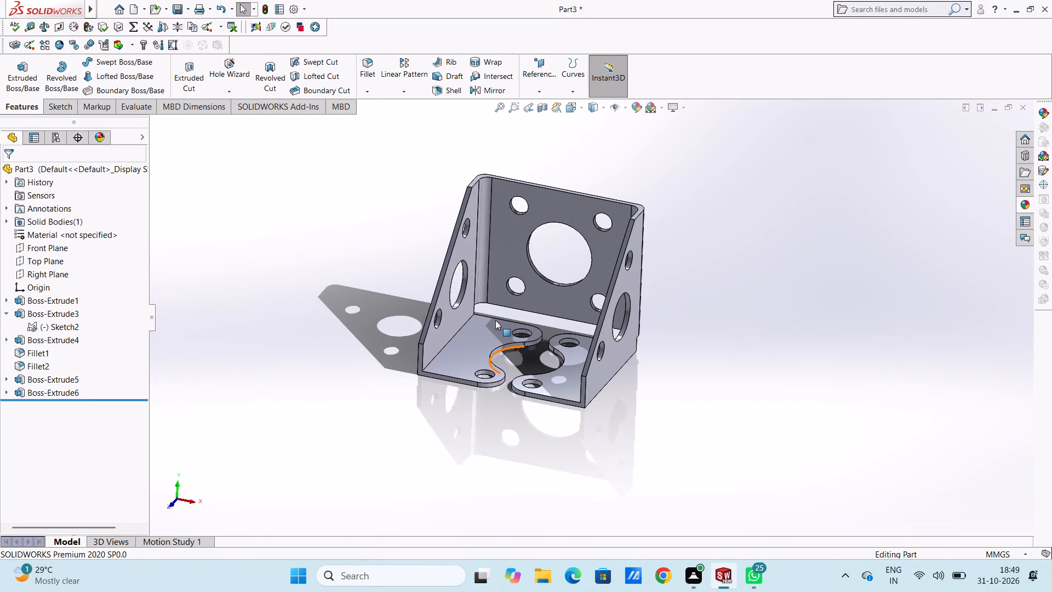
left_click(362, 65)
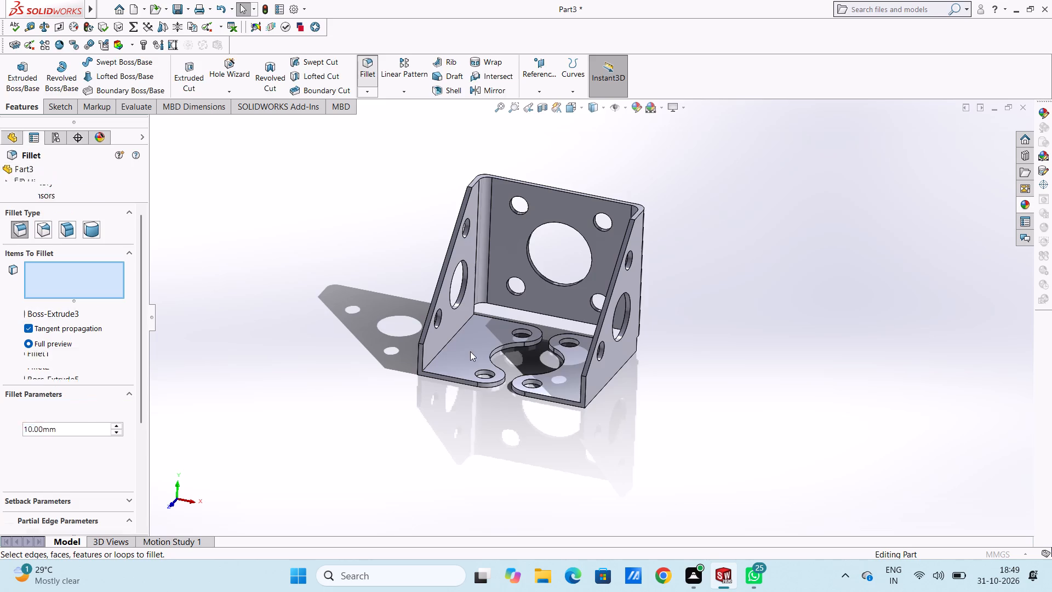
scroll(470, 353, "down", 3)
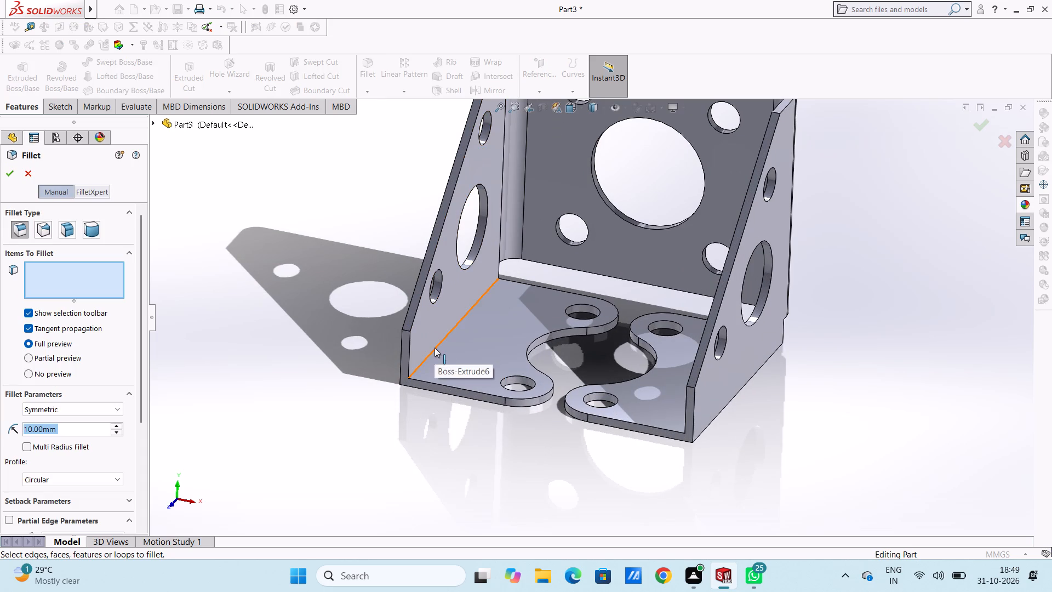
left_click(434, 348)
middle_click_drag(481, 375, 535, 275)
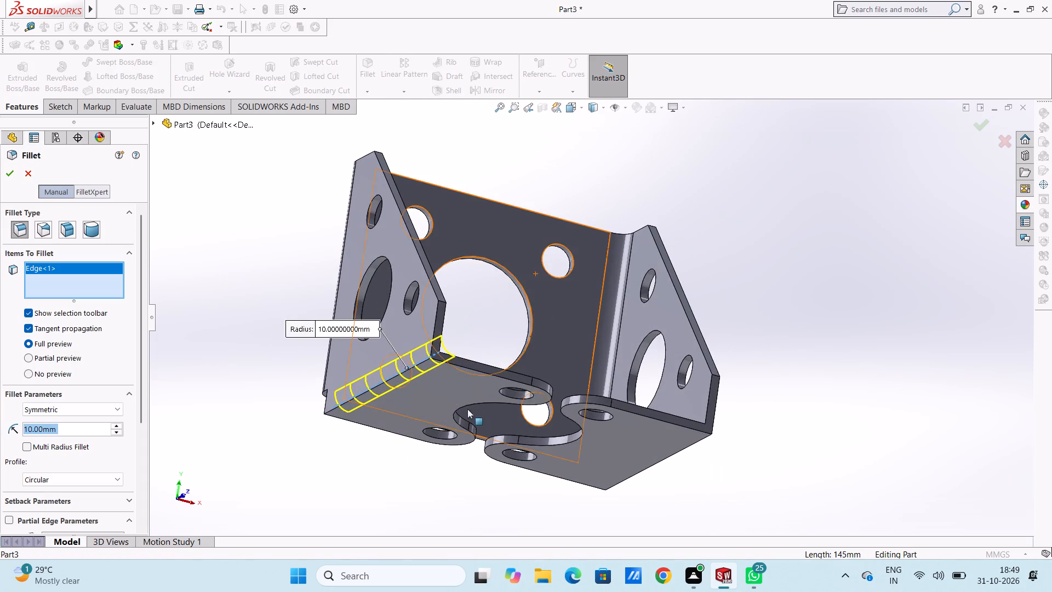
scroll(450, 388, "down", 6)
left_click(430, 316)
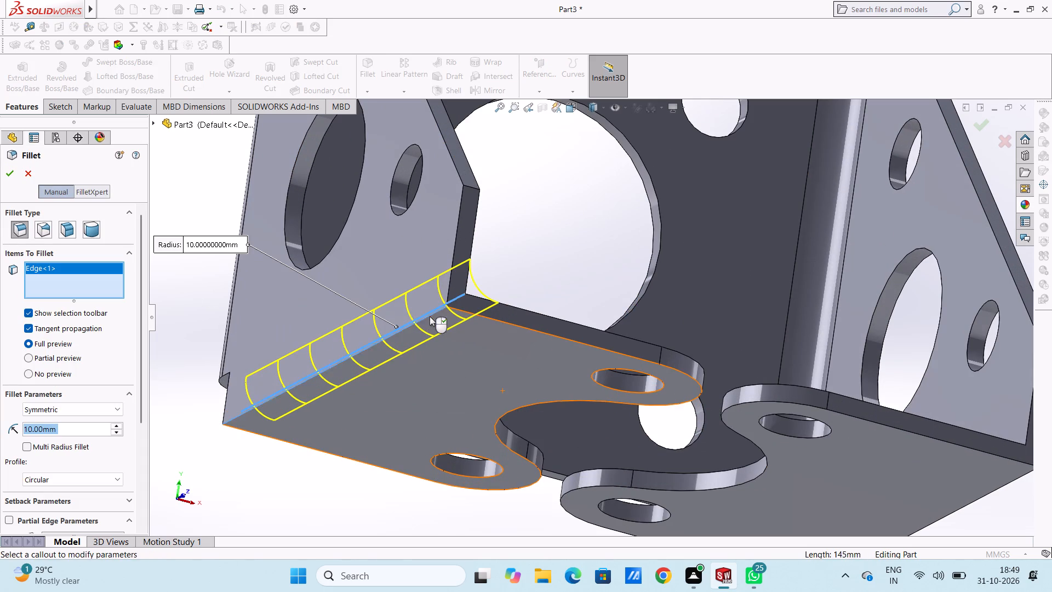
scroll(934, 385, "up", 4)
middle_click_drag(820, 457, 784, 431)
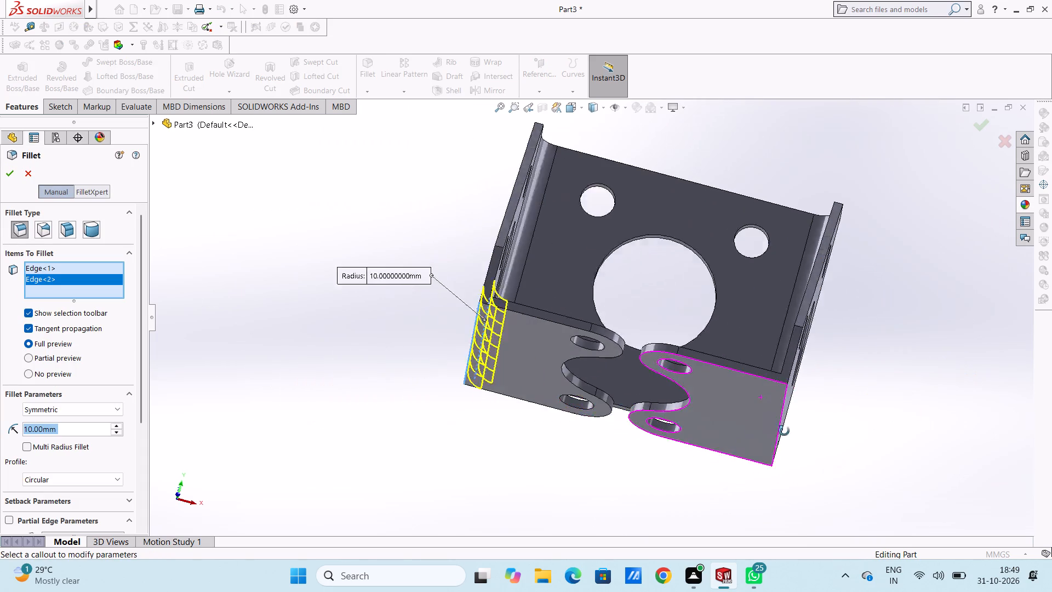
middle_click_drag(784, 431, 793, 397)
scroll(789, 397, "down", 6)
left_click(683, 351)
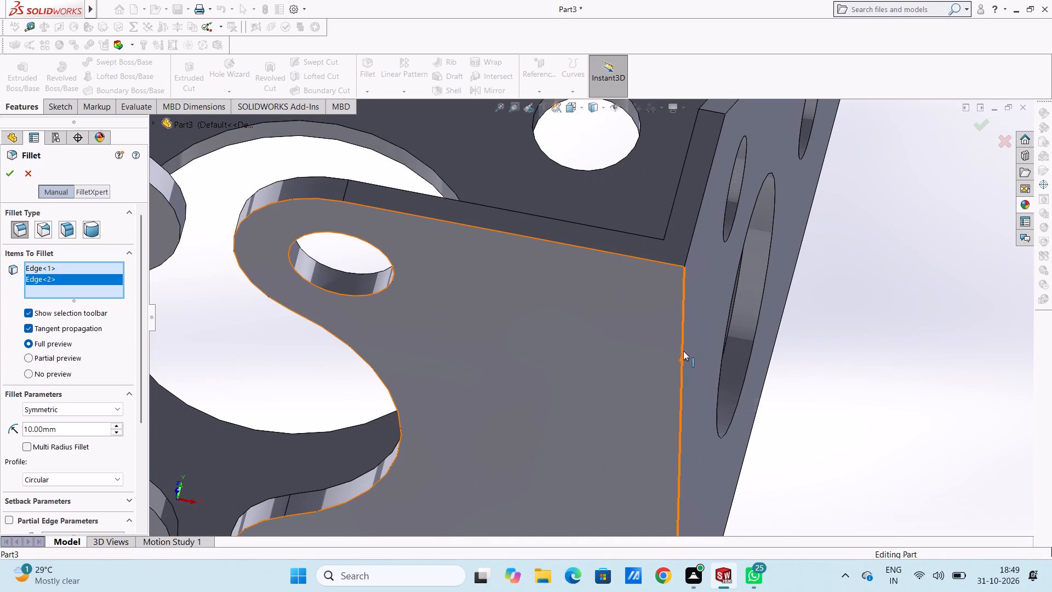
scroll(683, 351, "up", 5)
middle_click_drag(552, 270, 595, 431)
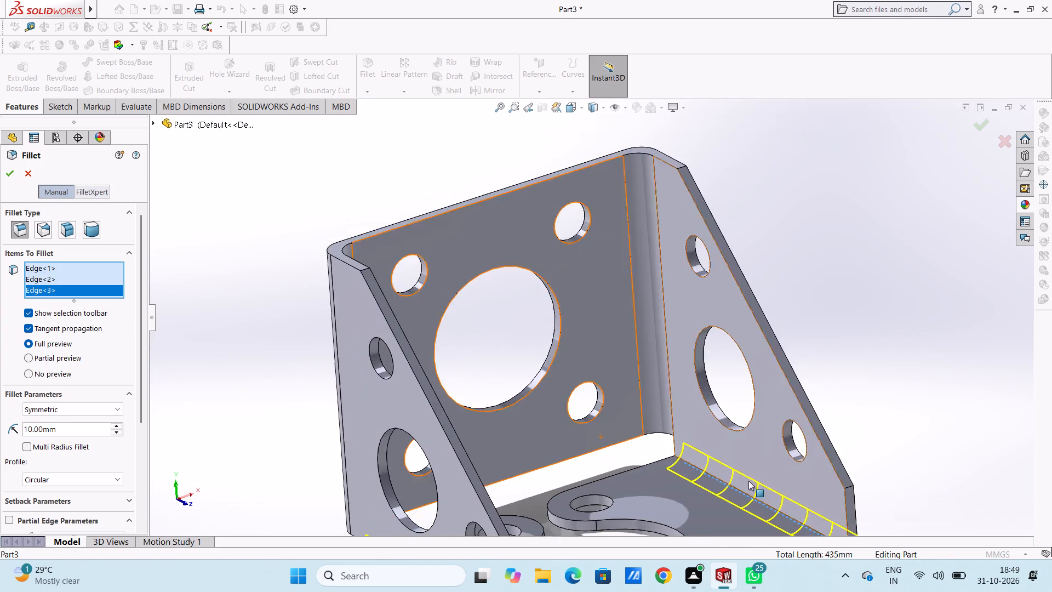
scroll(750, 482, "up", 3)
scroll(708, 481, "down", 5)
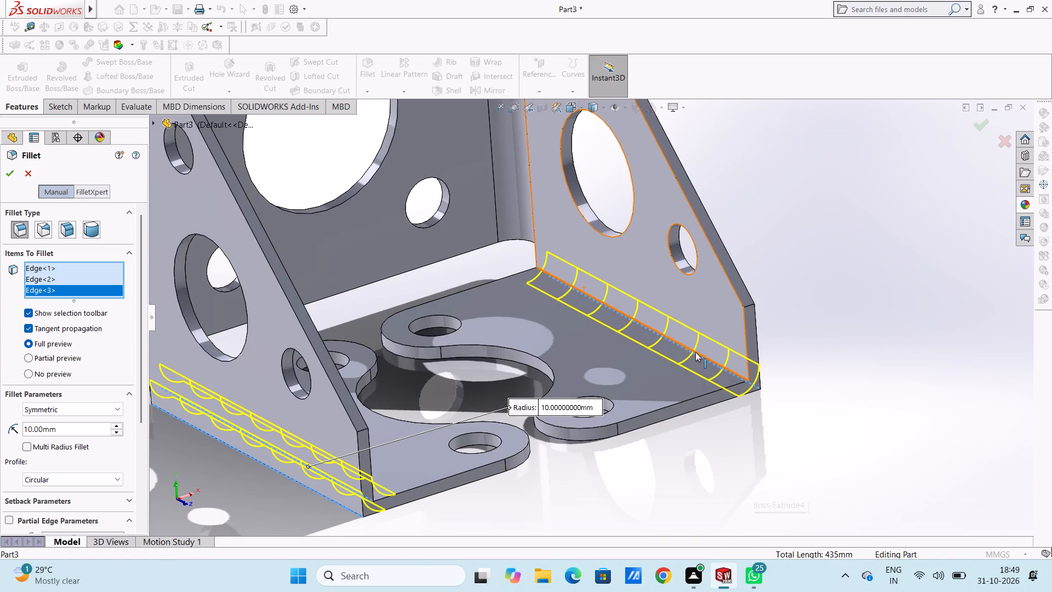
left_click(695, 352)
scroll(695, 352, "up", 5)
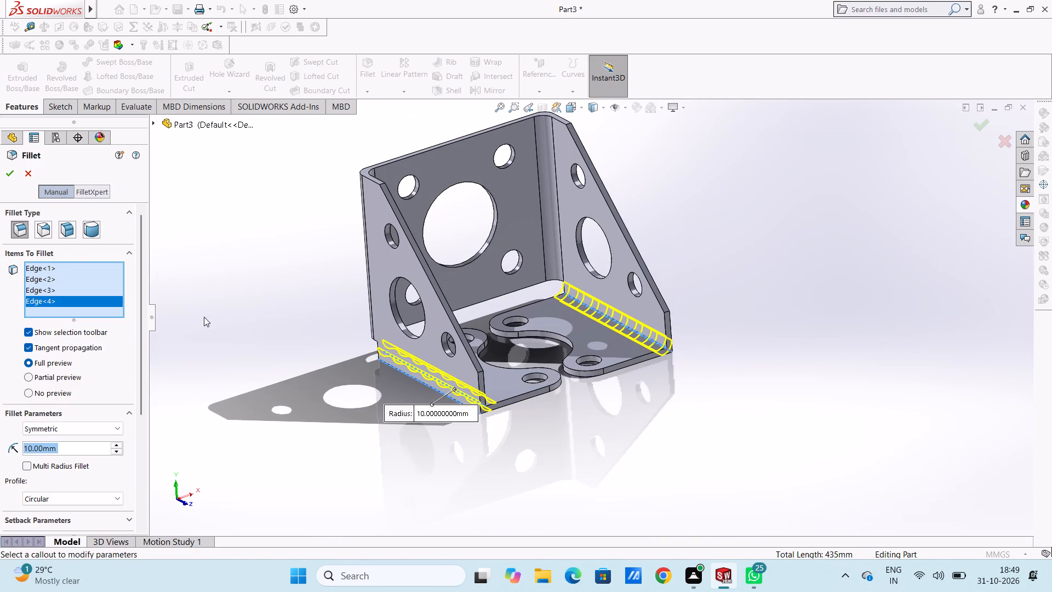
left_click(8, 175)
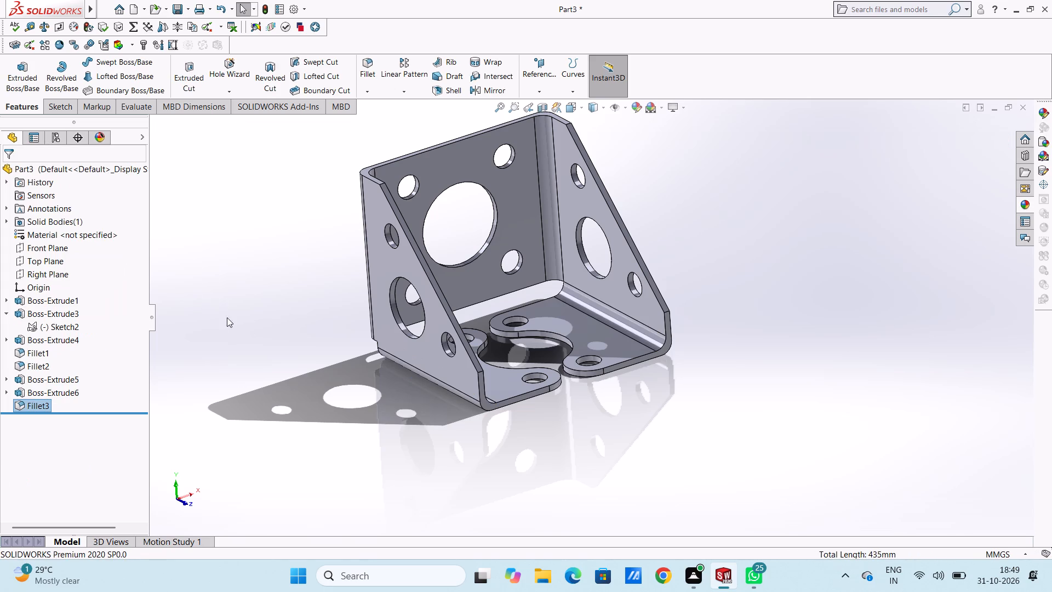
Examine the filleted bracket from several sides, finishing in the isometric view.
scroll(245, 322, "up", 4)
middle_click_drag(325, 366, 299, 354)
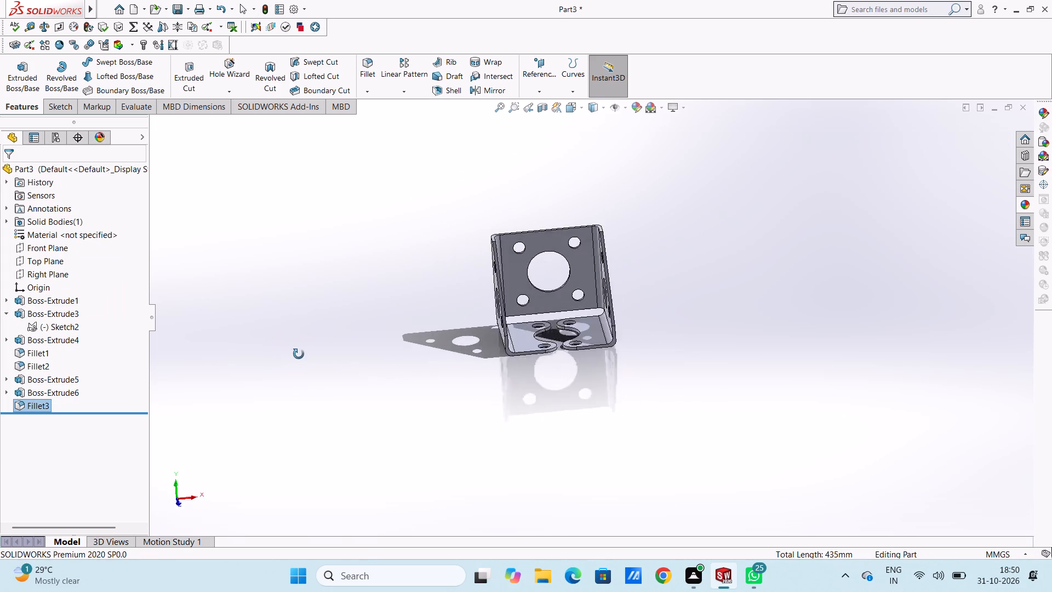
middle_click_drag(299, 354, 284, 340)
middle_click_drag(231, 357, 224, 373)
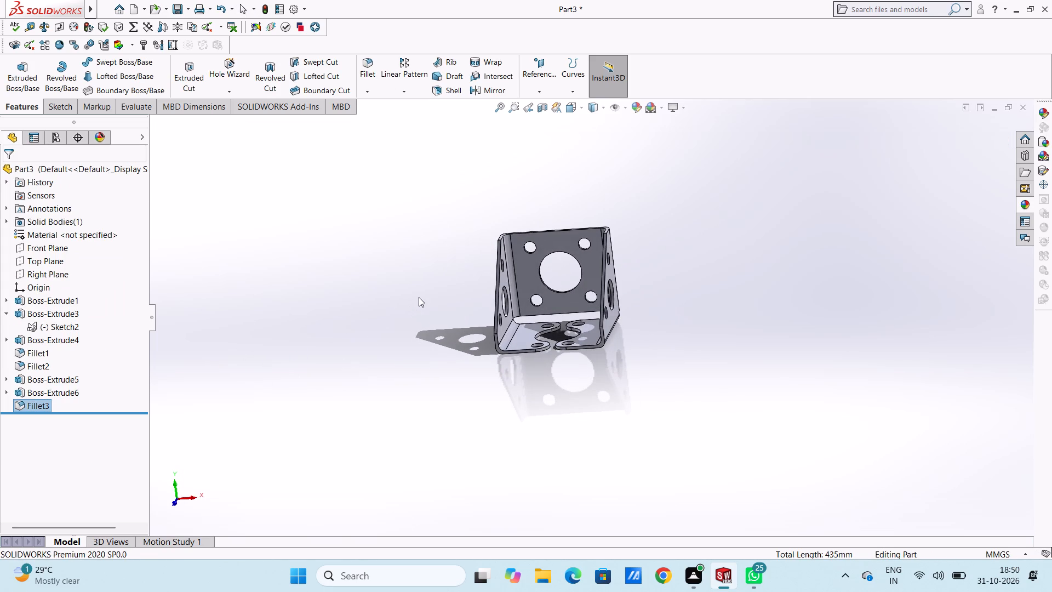
middle_click_drag(419, 297, 324, 307)
scroll(353, 303, "up", 1)
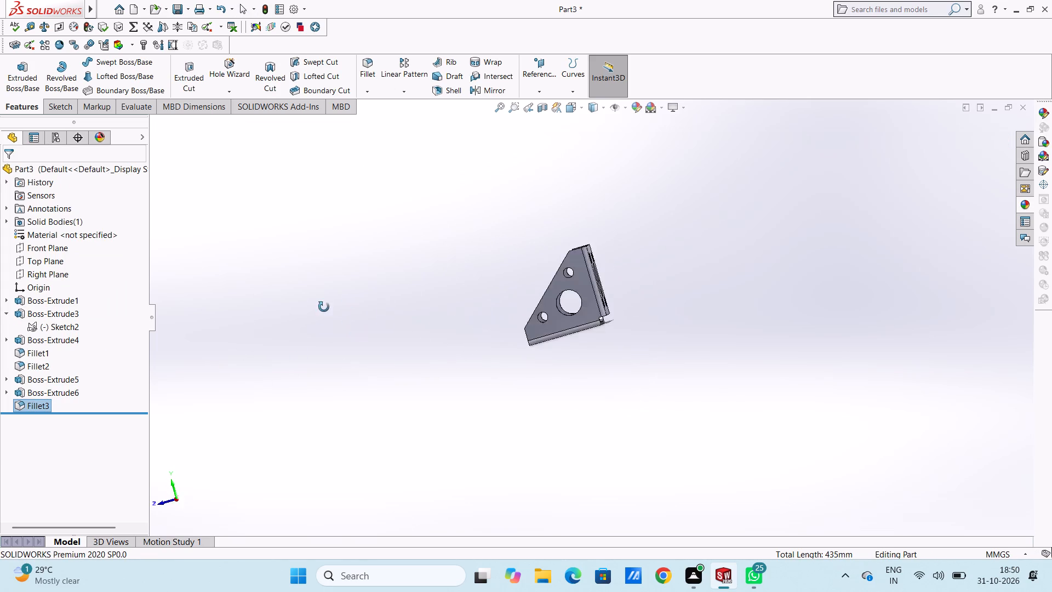
middle_click_drag(324, 307, 416, 353)
key("ctrl+7")
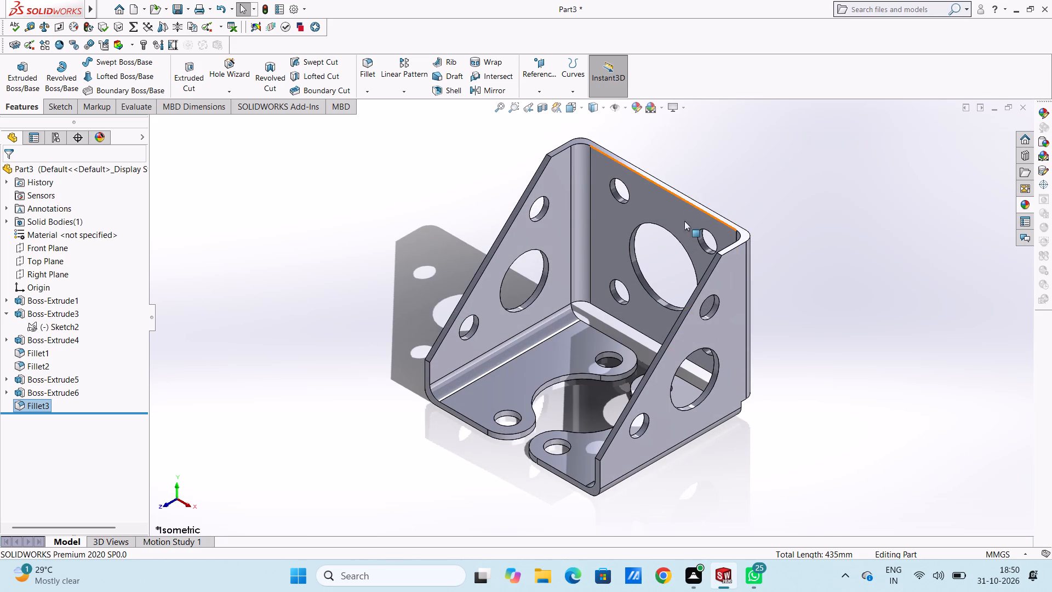
scroll(691, 263, "up", 3)
scroll(637, 376, "down", 2)
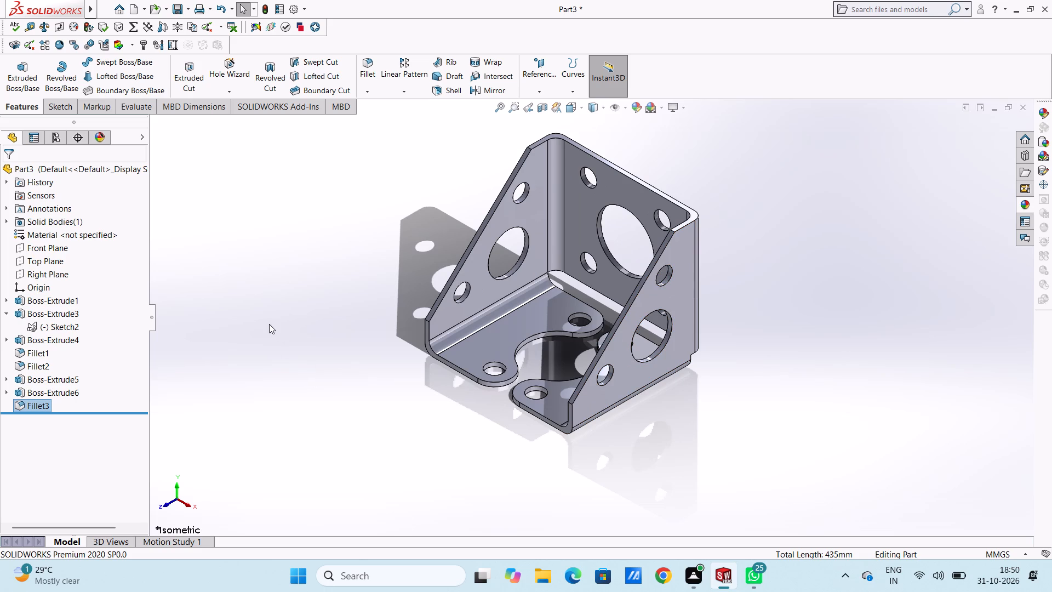
key("Escape")
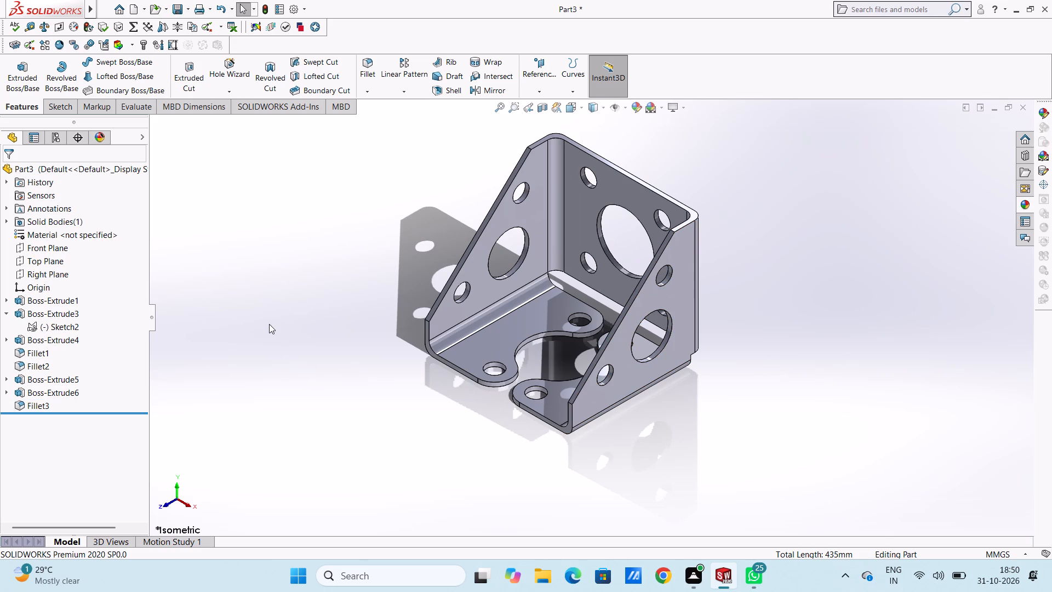
Color the whole part with the medium-dark green swatch of the standard color palette.
left_click(636, 112)
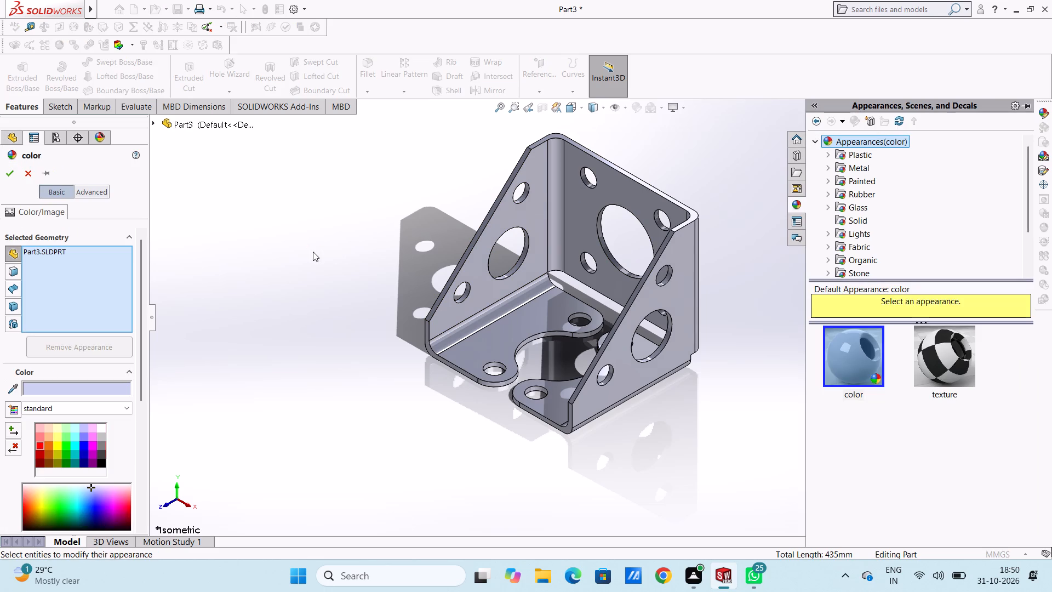
left_click(63, 446)
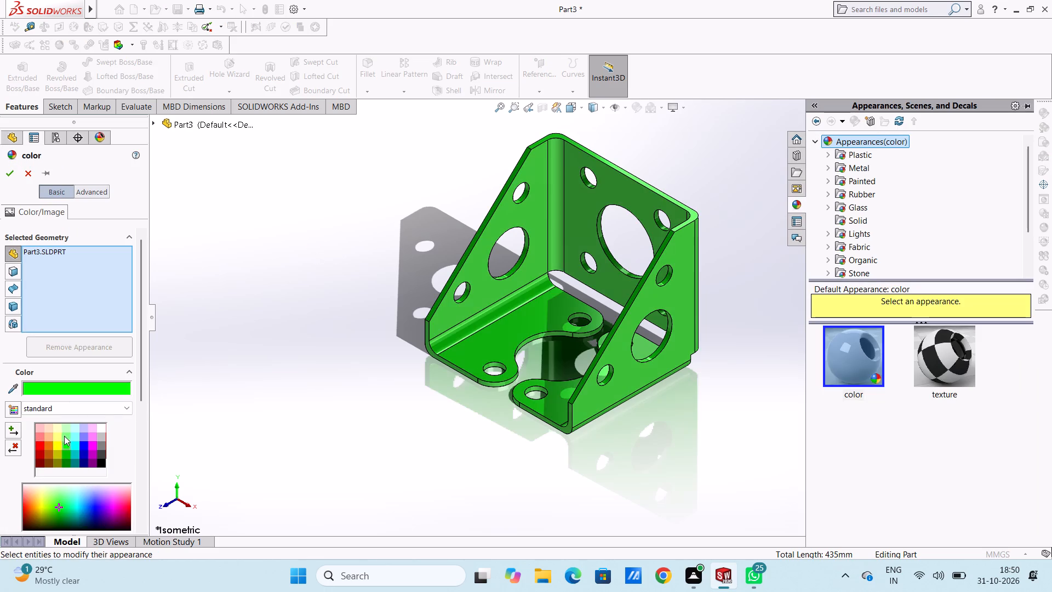
left_click(65, 436)
left_click(61, 453)
left_click(67, 448)
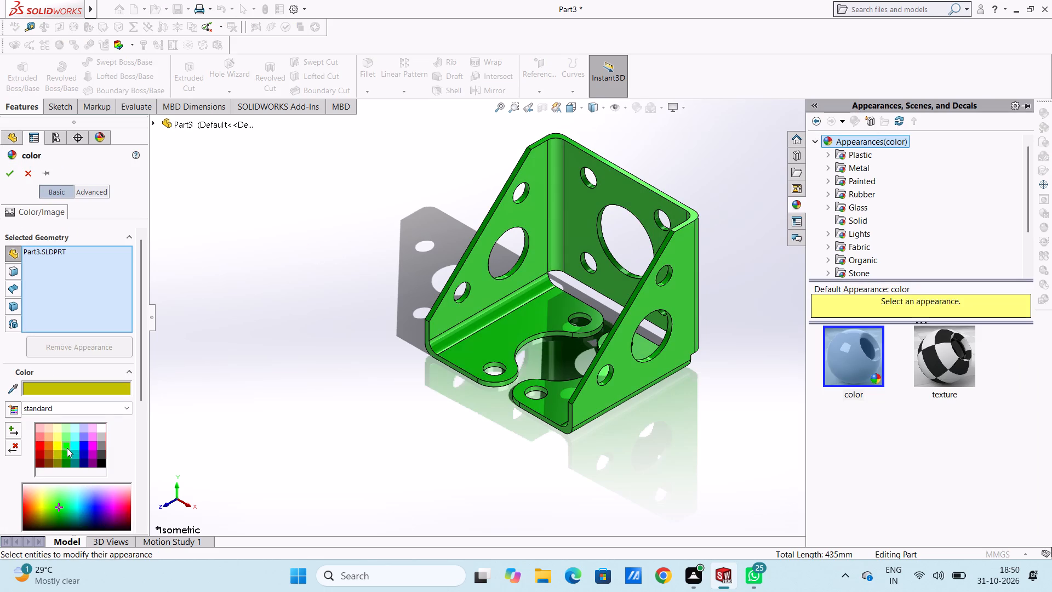
left_click(69, 456)
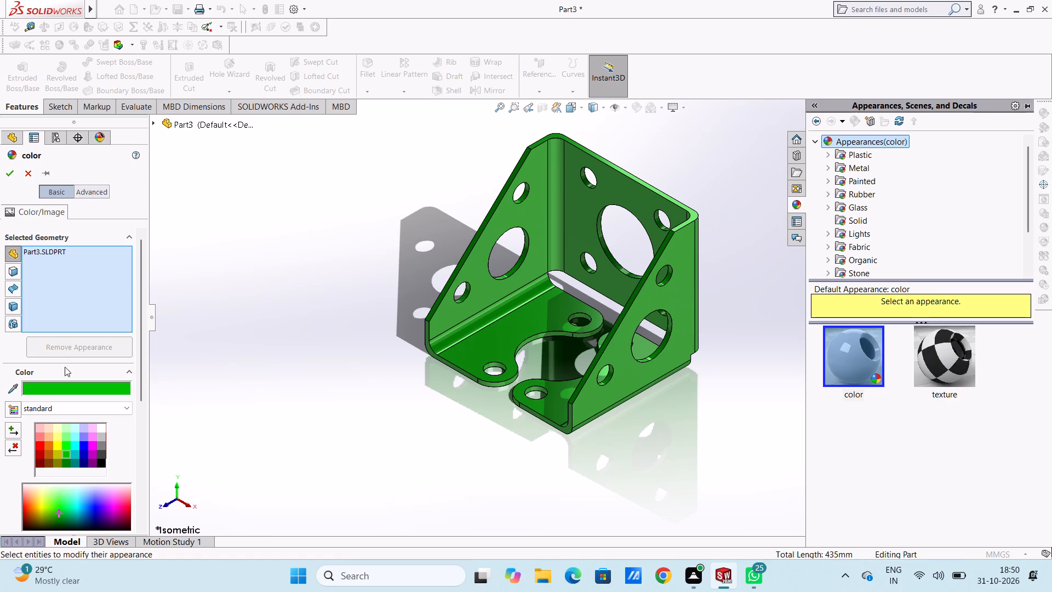
left_click(15, 173)
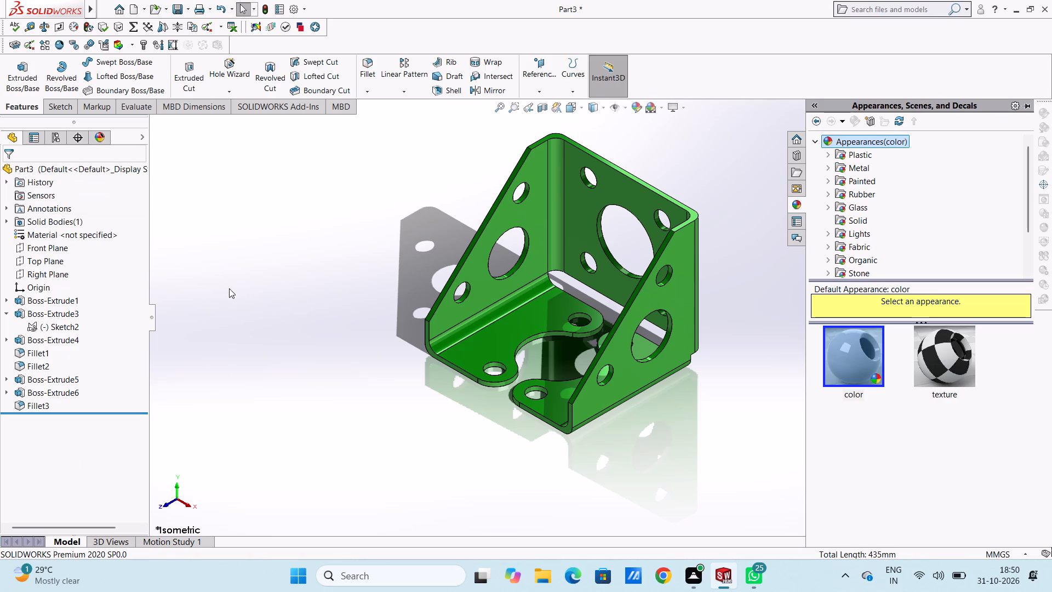
Apply the chromium plate metal appearance to only the inner face of the left side wall's upper small hole.
scroll(272, 297, "up", 2)
left_click(725, 284)
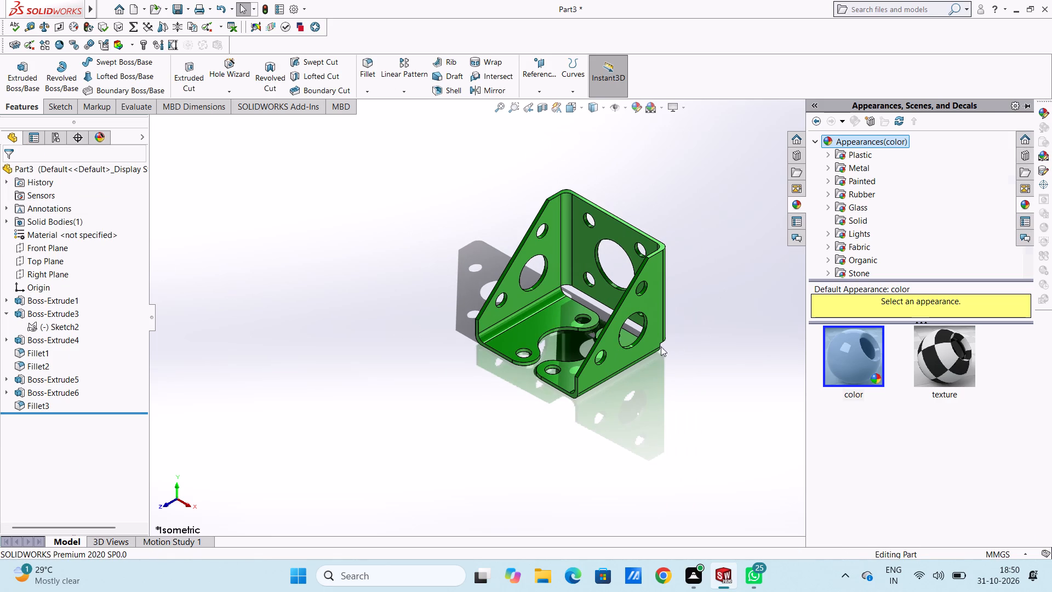
scroll(575, 271, "down", 3)
scroll(502, 195, "down", 4)
scroll(621, 247, "down", 2)
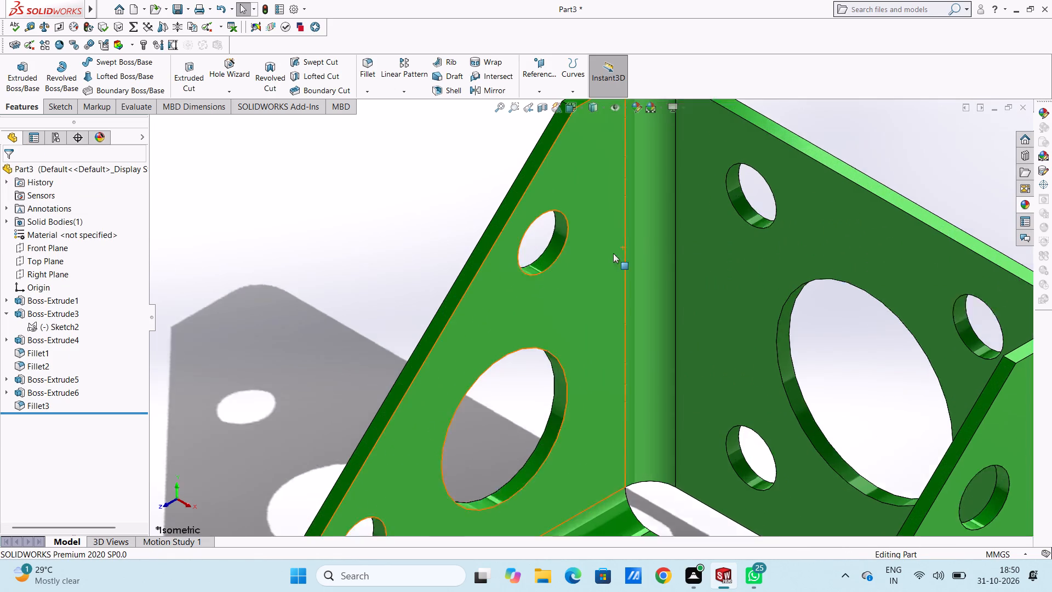
scroll(613, 253, "down", 2)
left_click(1019, 204)
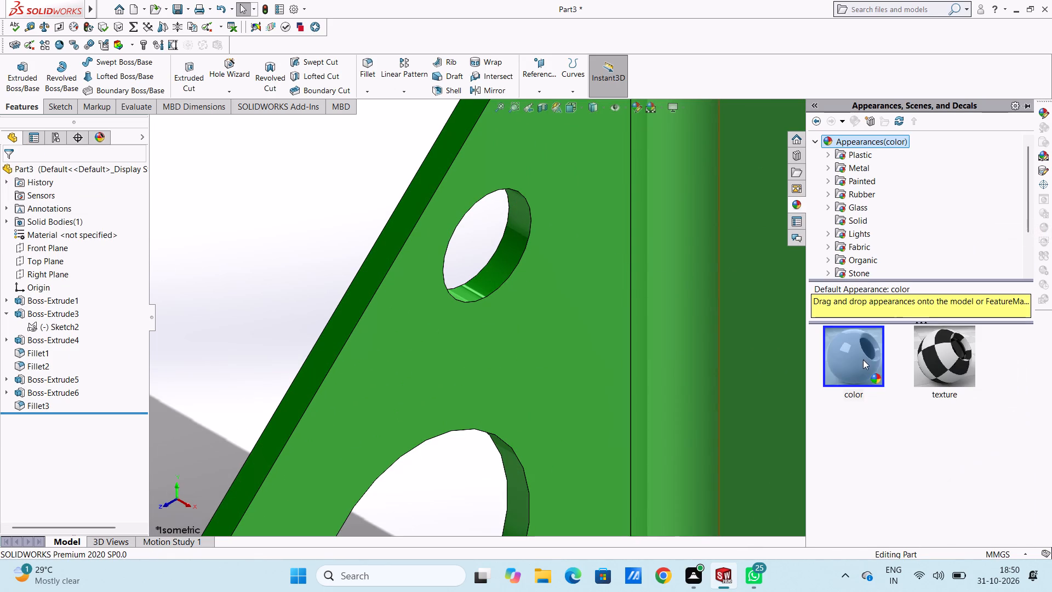
left_click(857, 170)
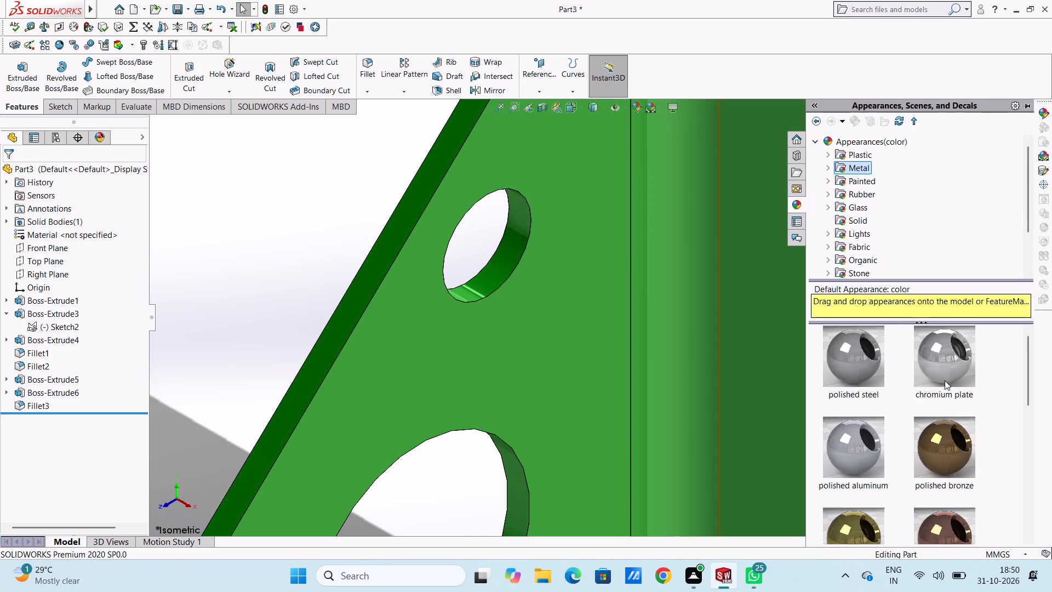
left_click_drag(947, 363, 513, 246)
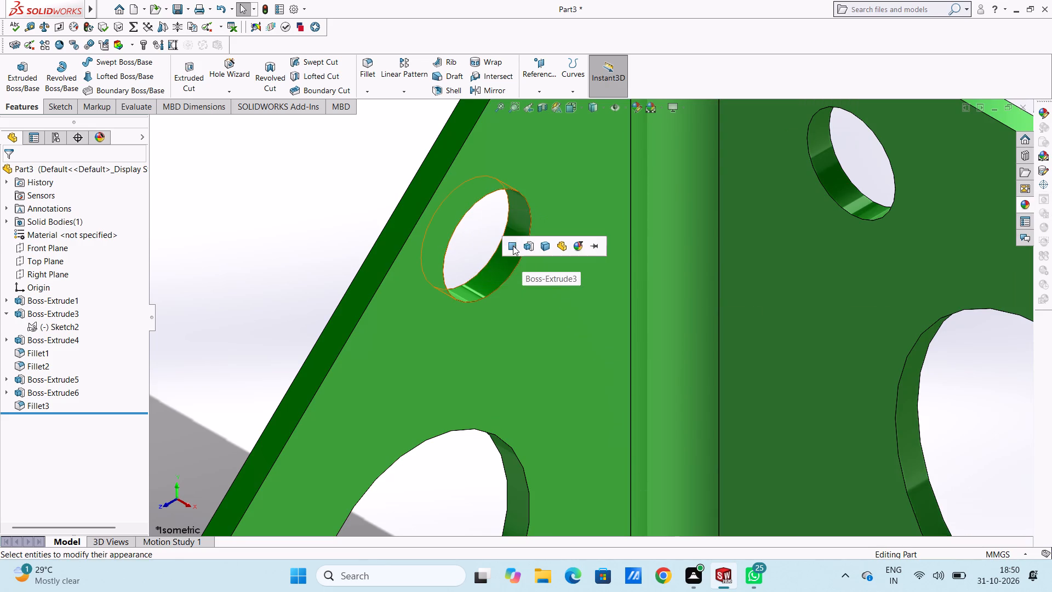
left_click(513, 246)
Apply the chromium plate appearance to the inner face of the back plate's upper left small hole.
scroll(863, 168, "down", 4)
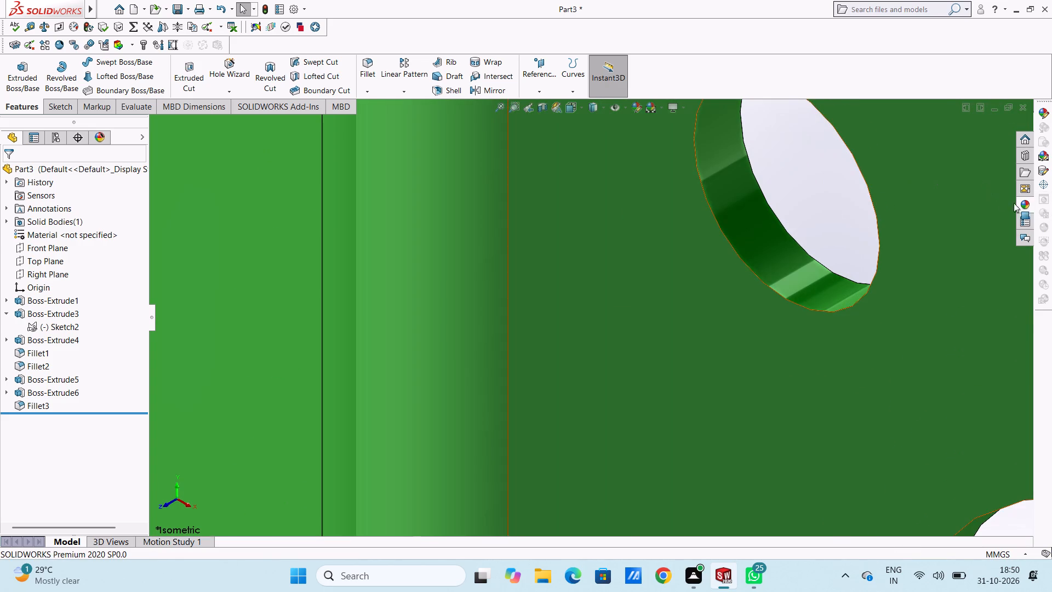
left_click(1017, 203)
left_click_drag(945, 358, 757, 233)
left_click(757, 233)
Apply the chromium plate appearance to the inner face of the left side wall's large hole.
scroll(759, 261, "up", 5)
scroll(722, 324, "up", 6)
scroll(635, 368, "up", 4)
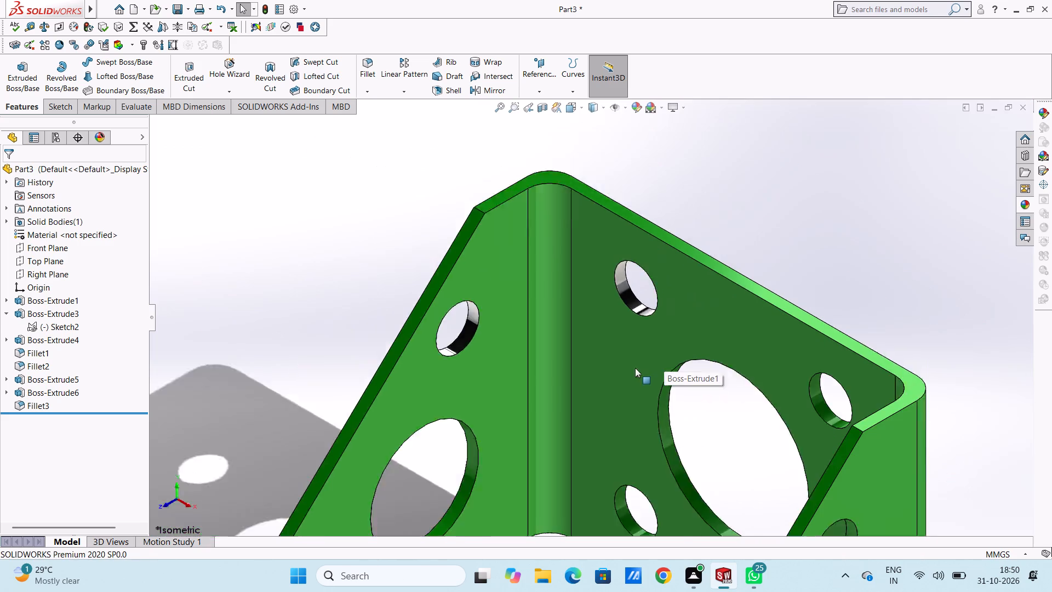
scroll(635, 368, "up", 1)
scroll(431, 441, "down", 5)
scroll(700, 293, "down", 4)
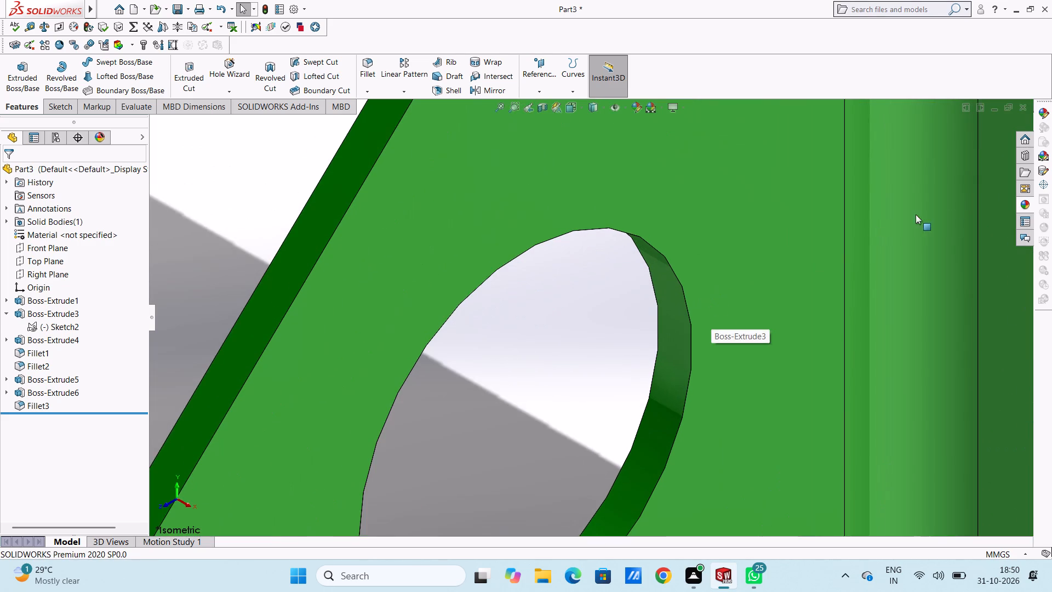
left_click(1025, 201)
left_click_drag(944, 331, 752, 335)
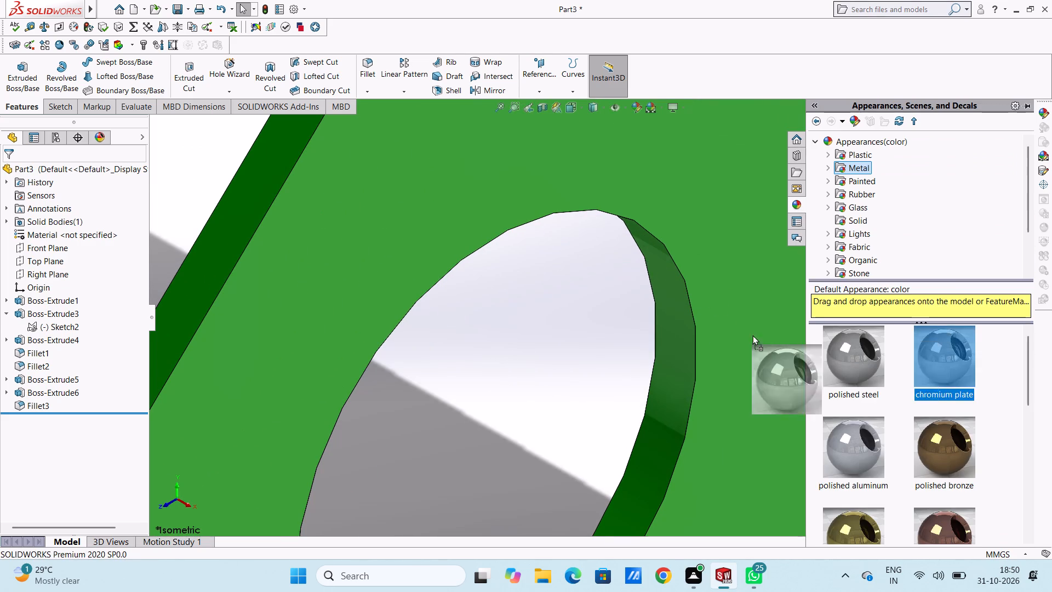
left_click_drag(752, 335, 687, 299)
left_click(687, 299)
Apply the chromium plate appearance to only the inner face of the left side wall's lower small hole.
scroll(687, 335, "up", 4)
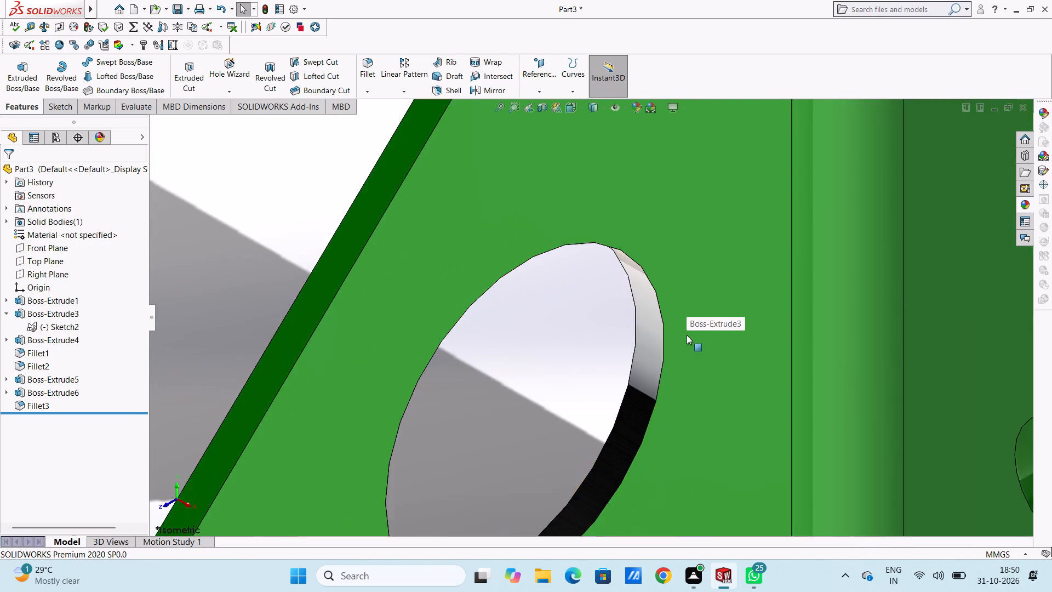
scroll(687, 335, "up", 6)
scroll(485, 441, "down", 4)
scroll(514, 373, "down", 5)
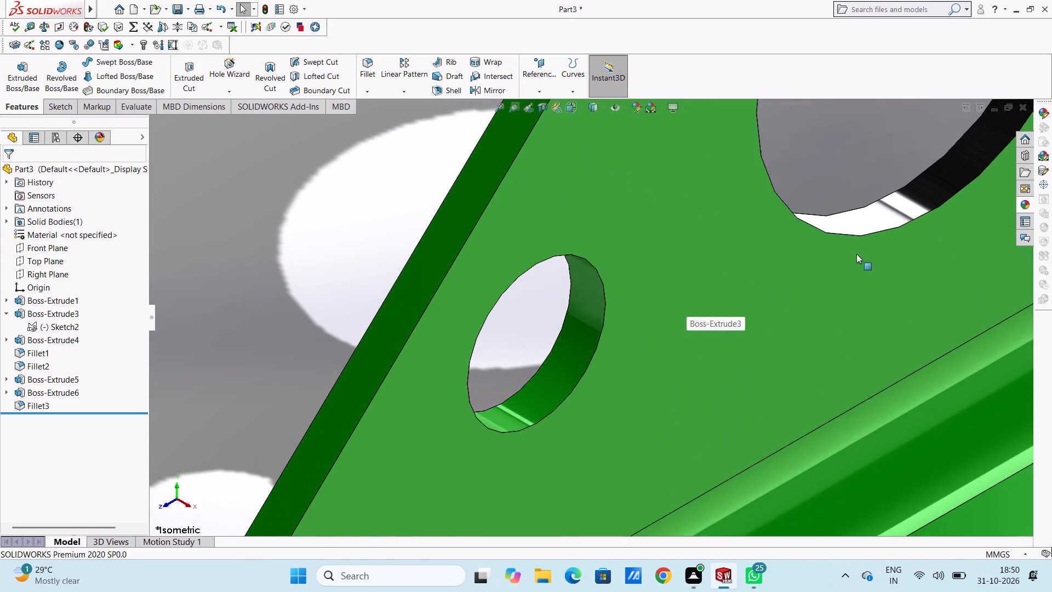
left_click(1027, 204)
left_click_drag(944, 358, 836, 349)
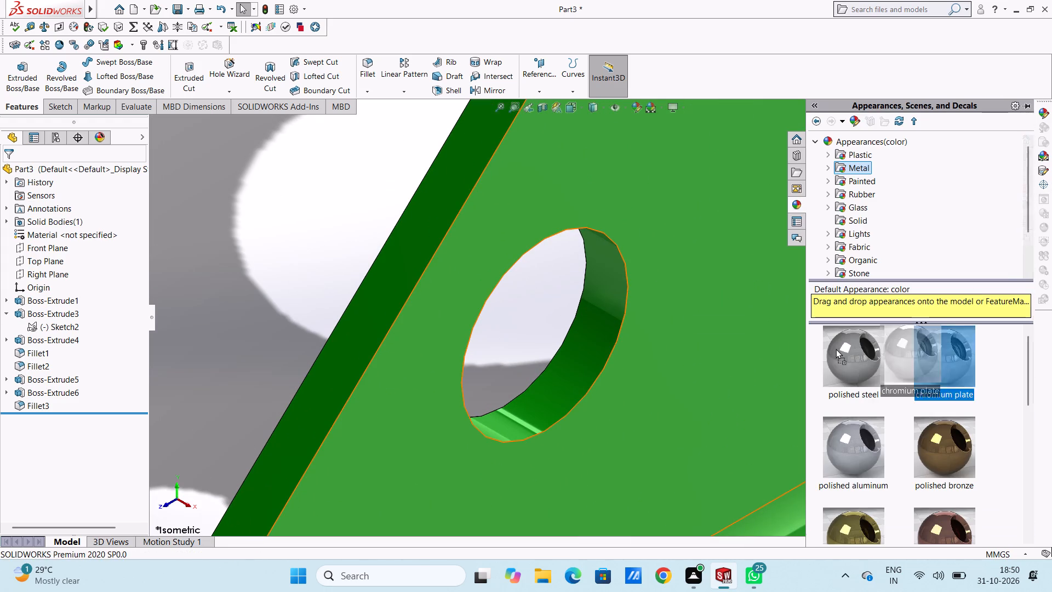
left_click_drag(836, 349, 608, 301)
left_click(608, 301)
Apply the chromium plate appearance to only the inner face of the back plate's large center hole.
scroll(774, 313, "up", 3)
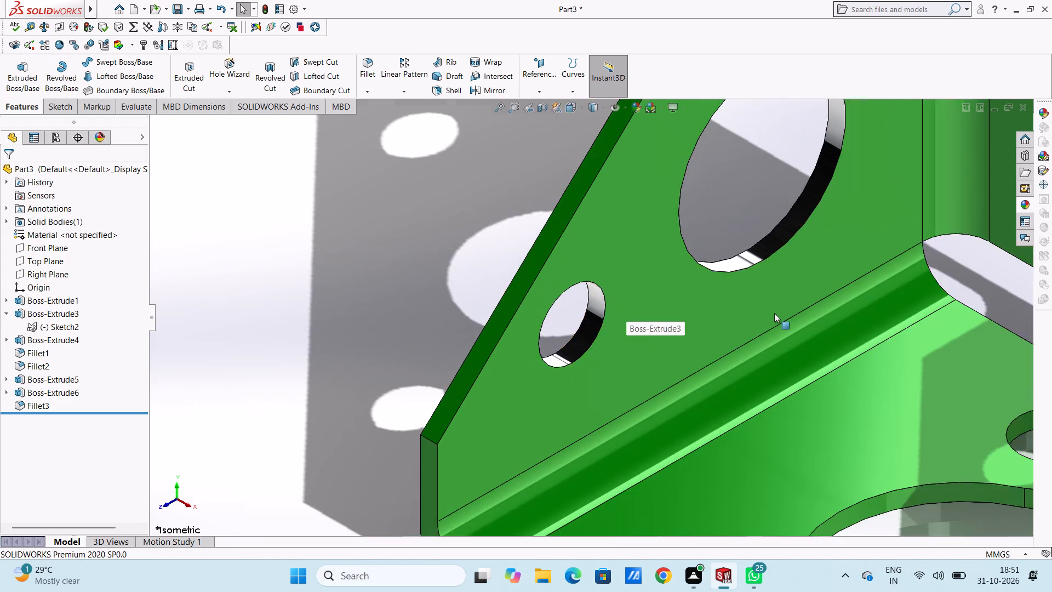
scroll(774, 313, "up", 7)
scroll(823, 349, "up", 4)
scroll(770, 255, "down", 4)
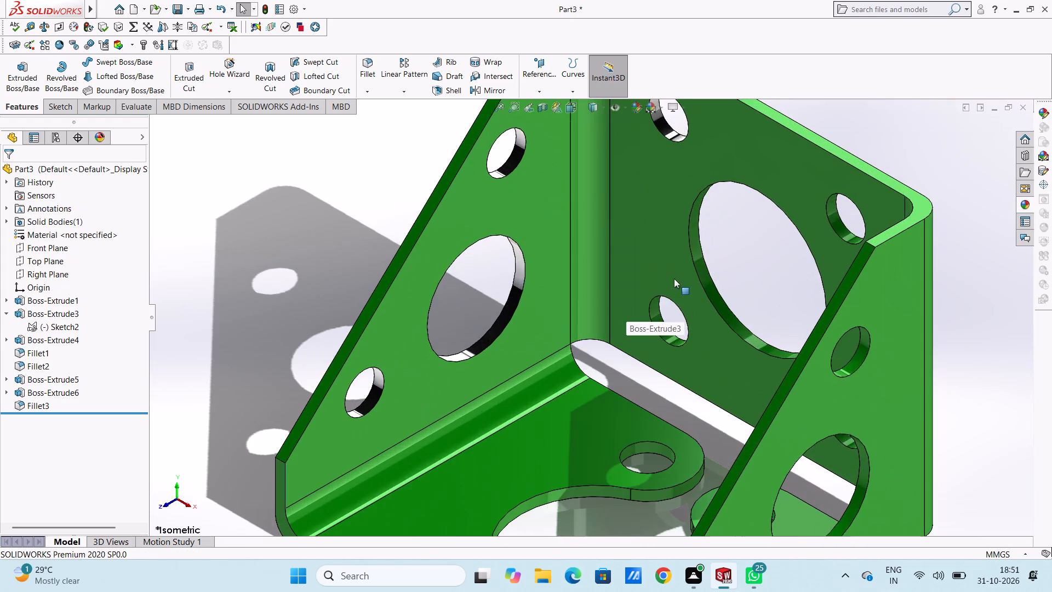
scroll(711, 199, "down", 5)
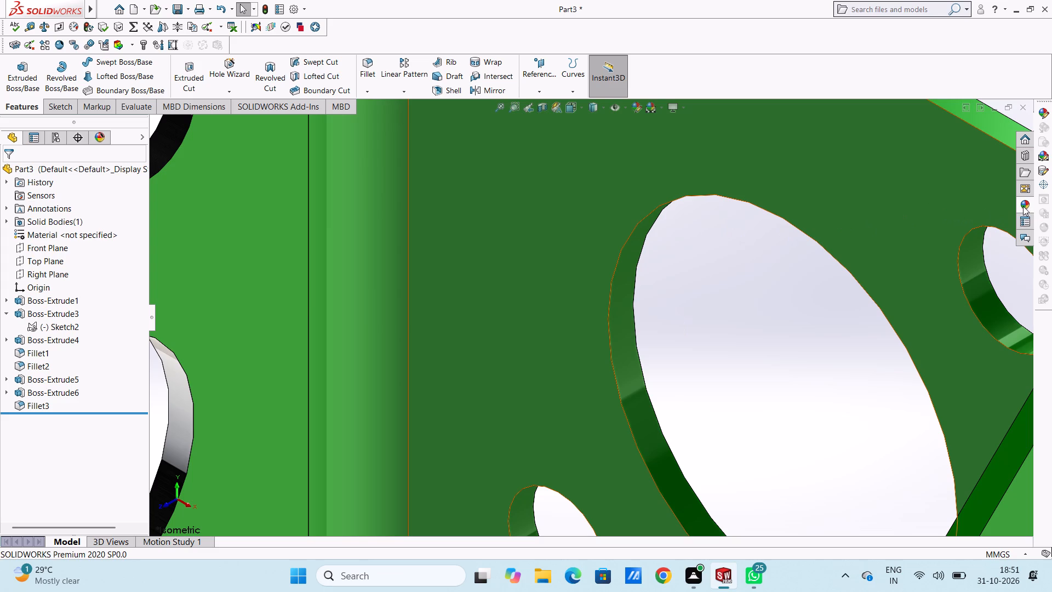
left_click(1021, 204)
left_click_drag(937, 355, 641, 256)
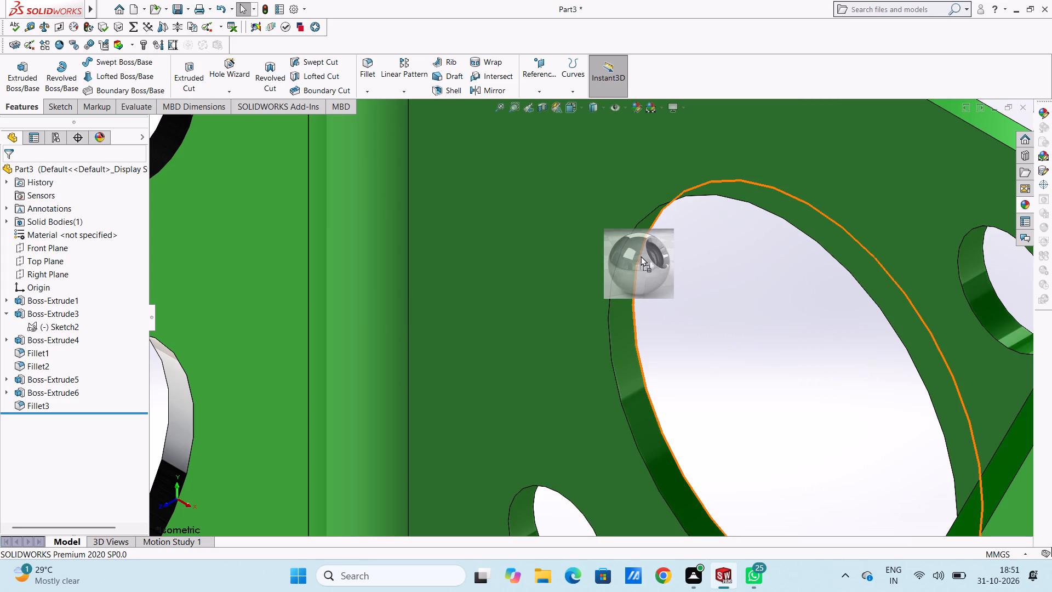
left_click_drag(641, 256, 636, 256)
left_click(636, 256)
Apply the chromium plate appearance to only the inner face of the back plate's upper right small hole.
scroll(788, 282, "up", 5)
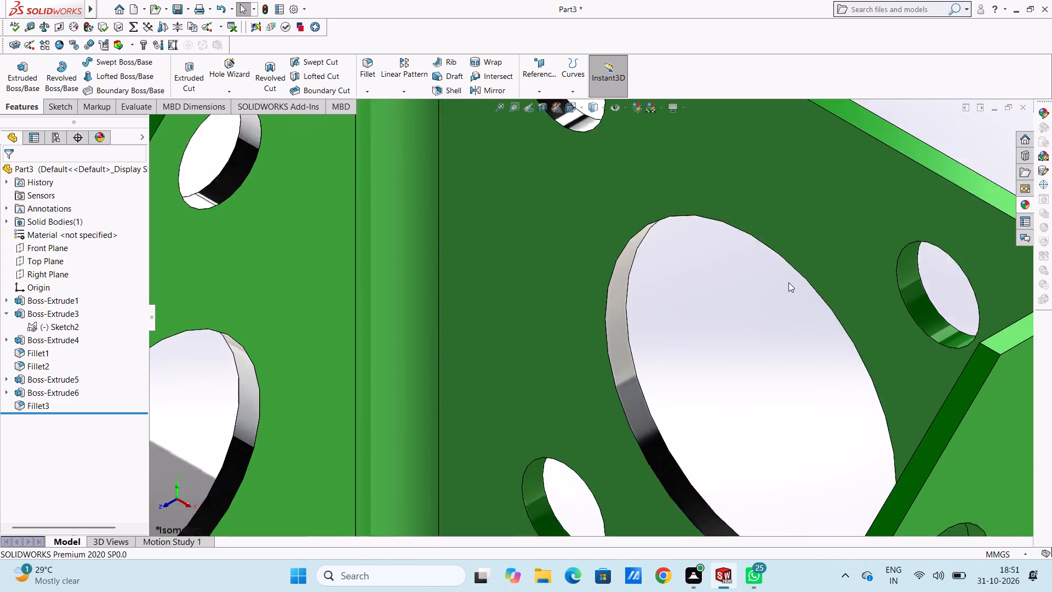
scroll(775, 300, "down", 4)
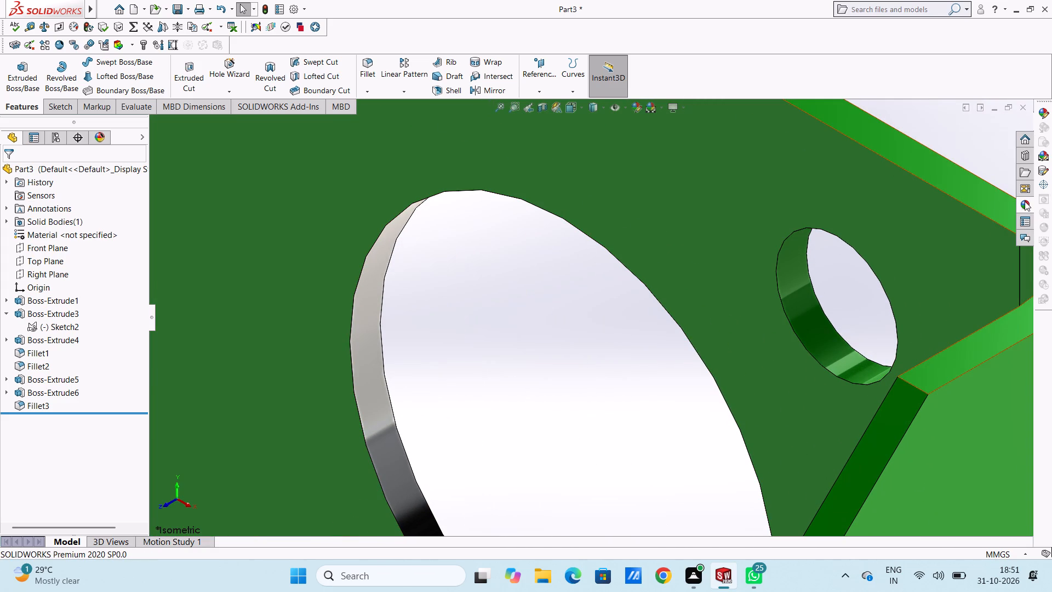
left_click(1025, 201)
left_click_drag(938, 356, 804, 272)
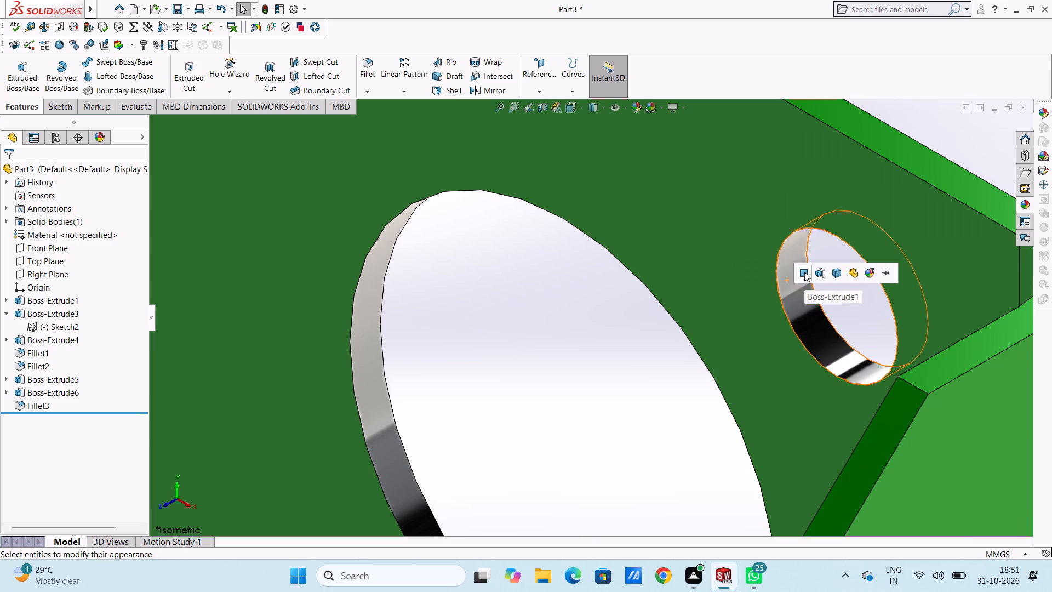
left_click(804, 272)
Apply the chromium plate appearance to only the inner face of the back plate's lower left small hole.
scroll(773, 304, "up", 5)
scroll(585, 337, "up", 6)
scroll(527, 388, "down", 4)
scroll(585, 291, "down", 4)
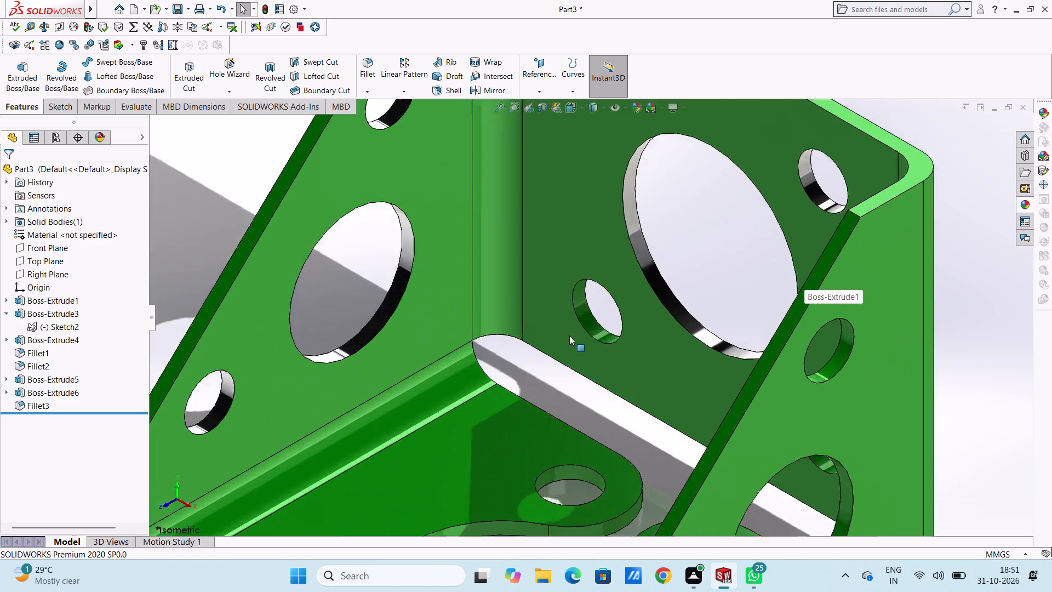
scroll(569, 335, "down", 2)
scroll(610, 281, "down", 4)
left_click(1027, 200)
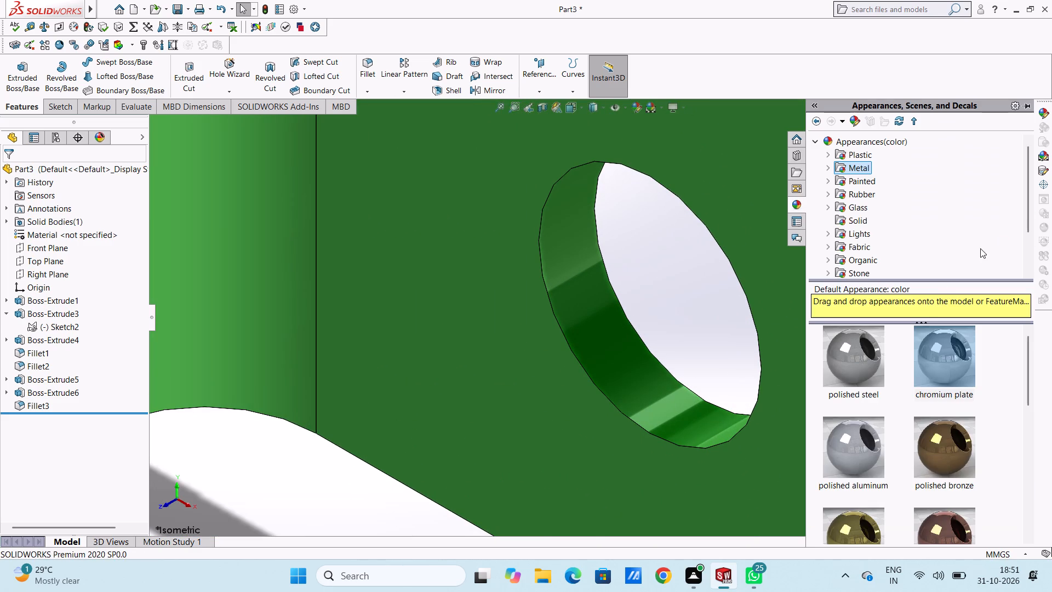
left_click_drag(932, 363, 611, 298)
left_click(611, 298)
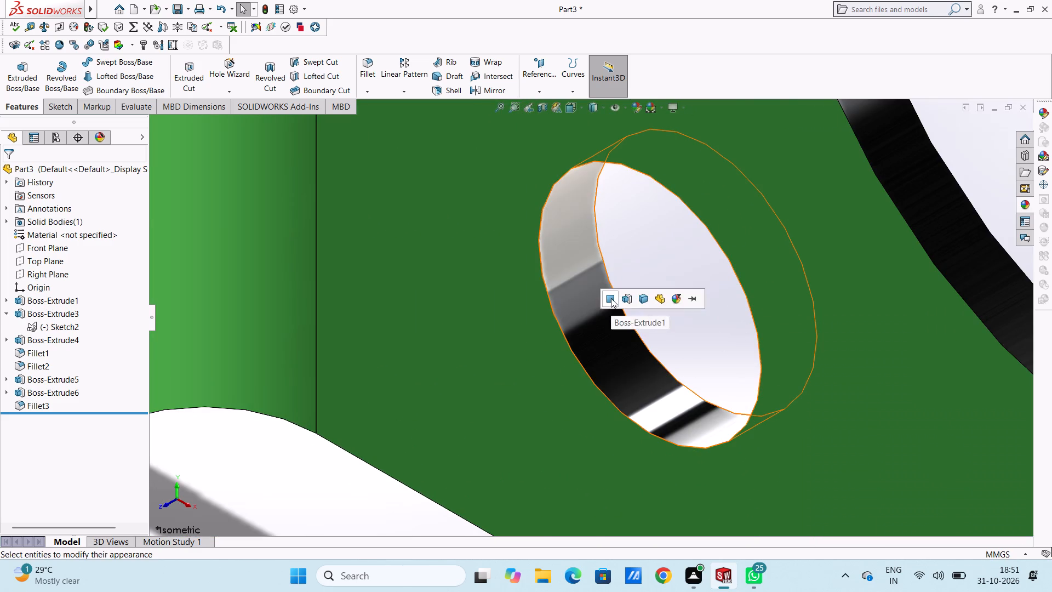
Apply the chromium plate appearance to only the inner face of the right side wall's upper small hole.
scroll(612, 322, "up", 17)
scroll(764, 359, "down", 2)
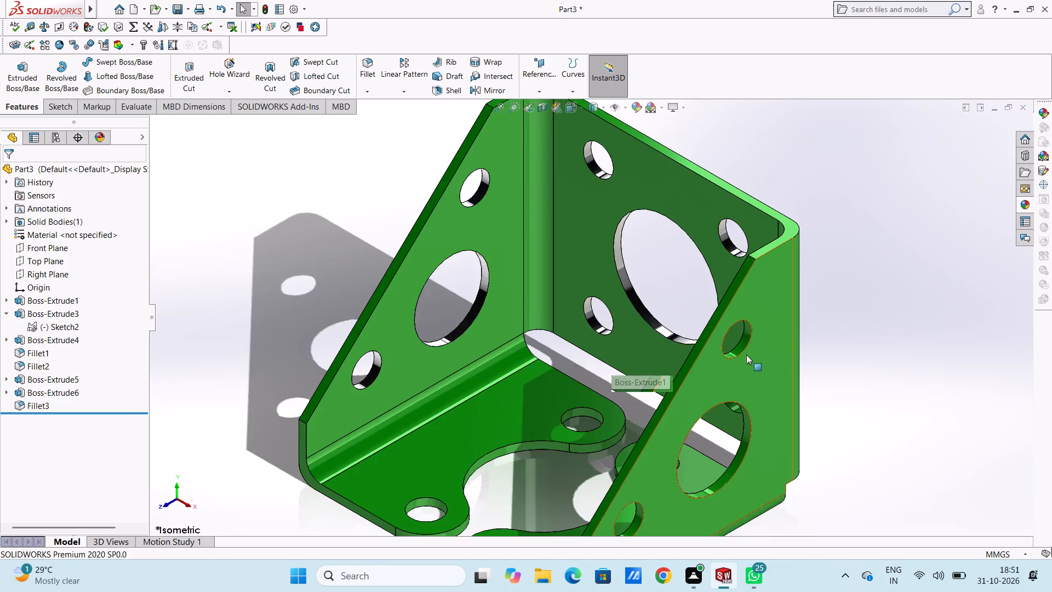
scroll(746, 355, "down", 3)
scroll(552, 342, "down", 4)
left_click(1018, 204)
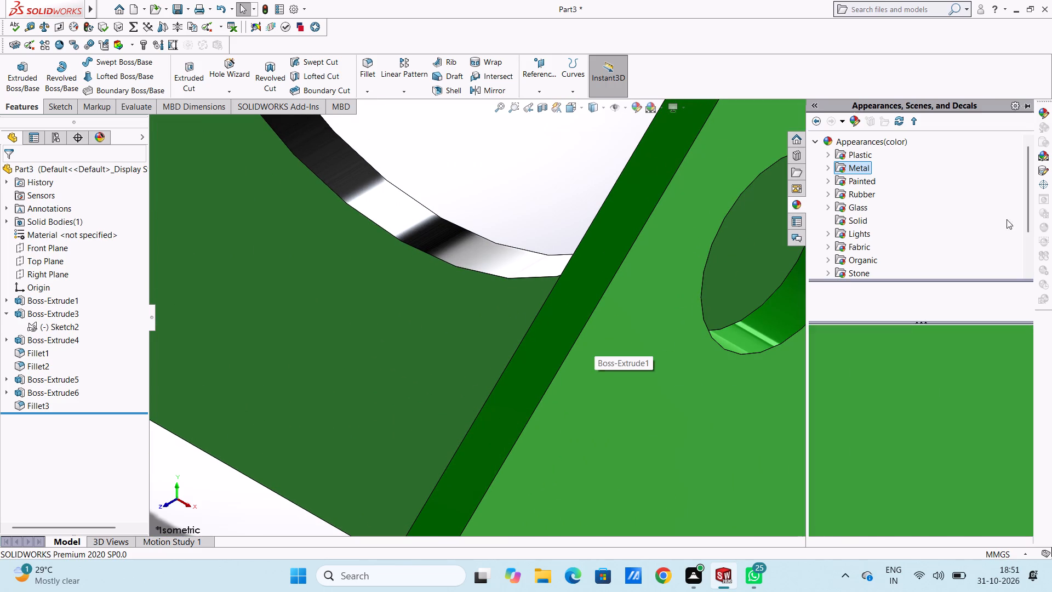
left_click_drag(926, 342, 771, 277)
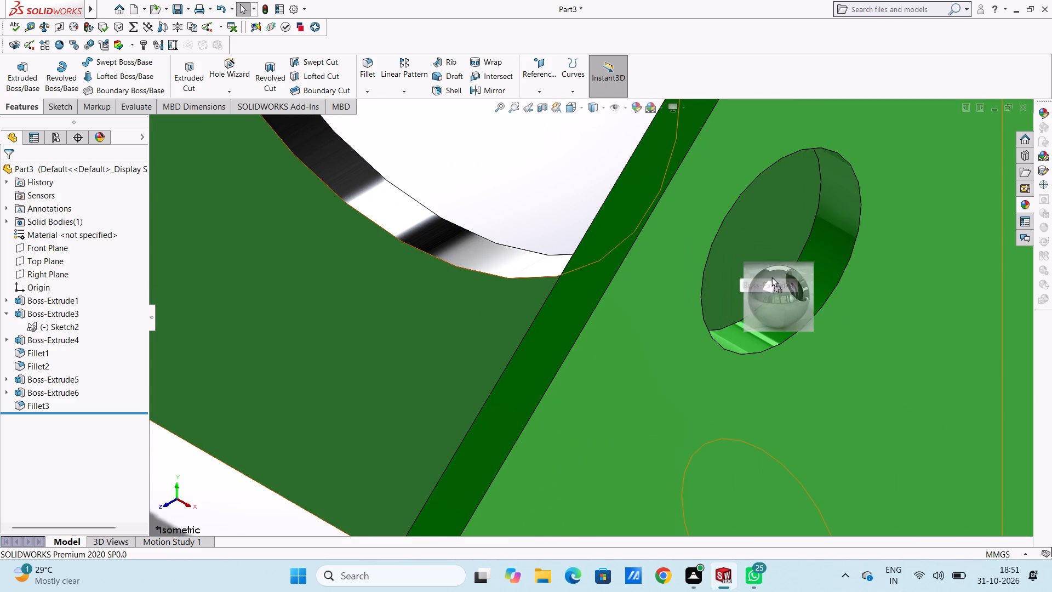
left_click_drag(771, 277, 831, 227)
left_click(831, 227)
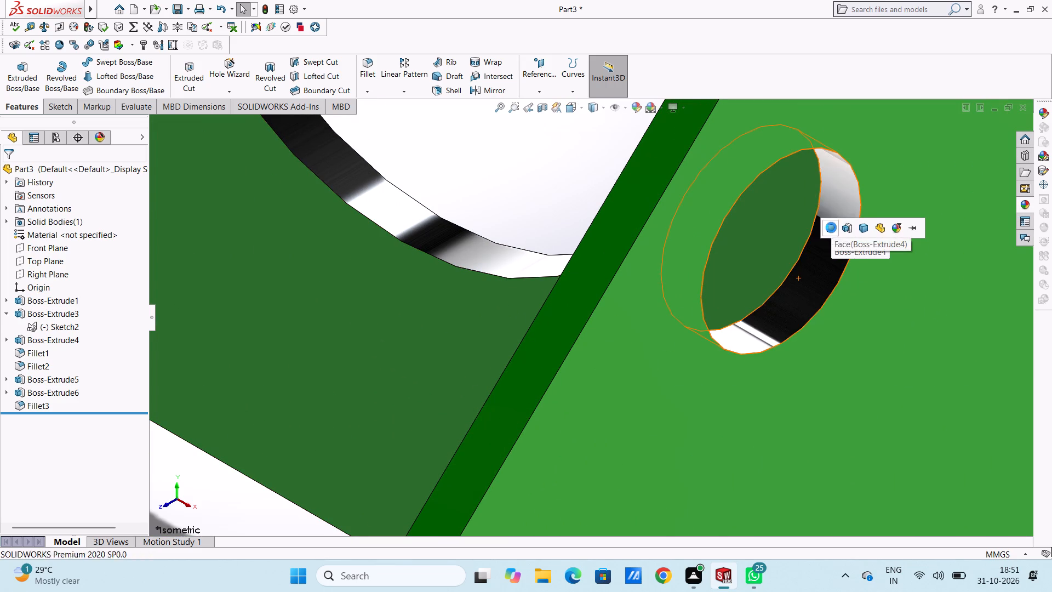
Apply the chromium plate appearance to only the inner face of the right side wall's large hole.
scroll(802, 288, "up", 5)
scroll(620, 339, "up", 6)
scroll(595, 430, "down", 5)
scroll(501, 317, "down", 5)
left_click(1021, 208)
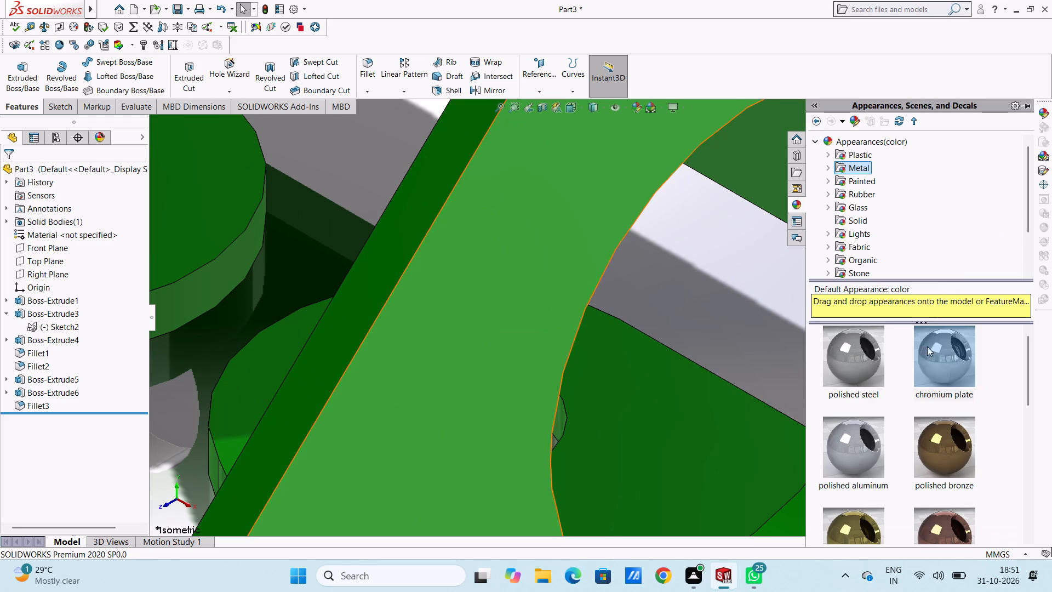
left_click_drag(938, 357, 912, 334)
left_click(912, 334)
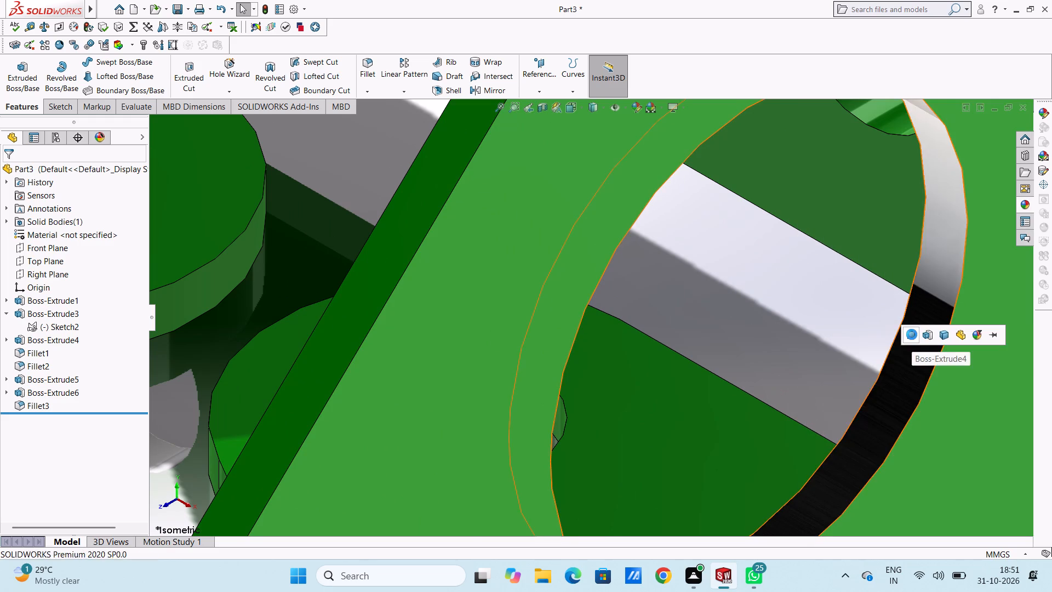
Apply the chromium plate appearance to only the inner face of the back plate's lower right small hole.
scroll(856, 274, "up", 5)
scroll(737, 264, "up", 6)
middle_click_drag(527, 335, 603, 317)
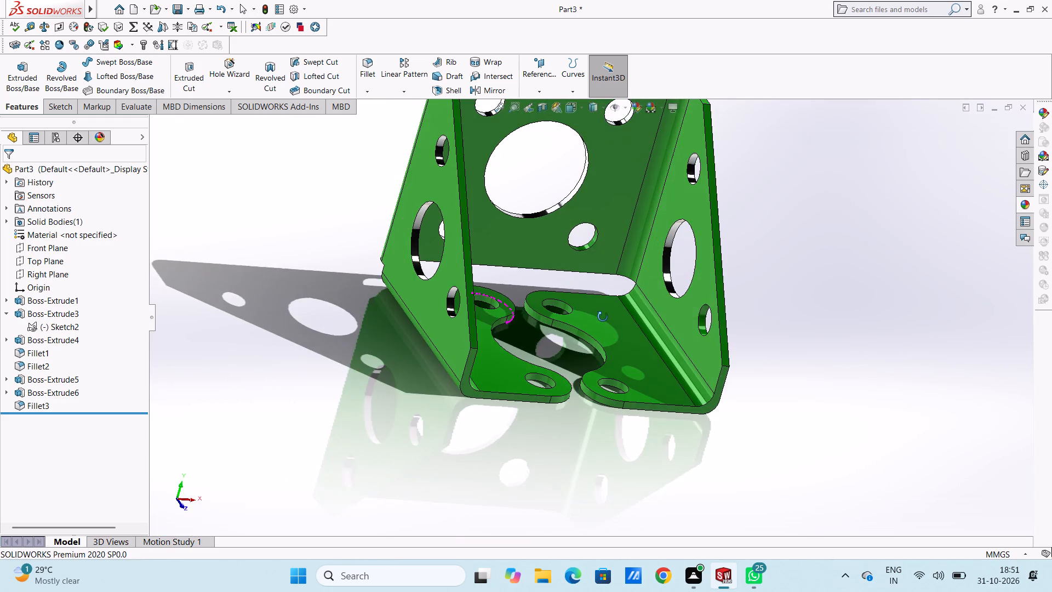
middle_click_drag(603, 317, 621, 353)
scroll(570, 204, "down", 6)
scroll(563, 293, "down", 5)
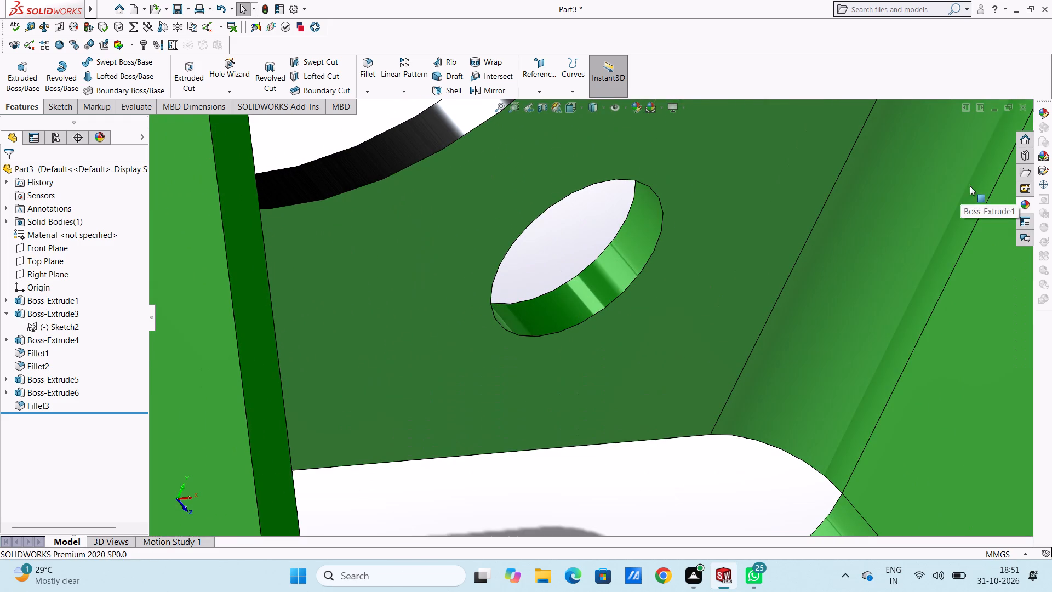
left_click(1022, 204)
left_click_drag(953, 338, 629, 253)
left_click(629, 253)
Apply the chromium plate appearance to only the inner face of the front hole in the left base flange.
scroll(648, 303, "up", 11)
middle_click_drag(631, 411, 598, 345)
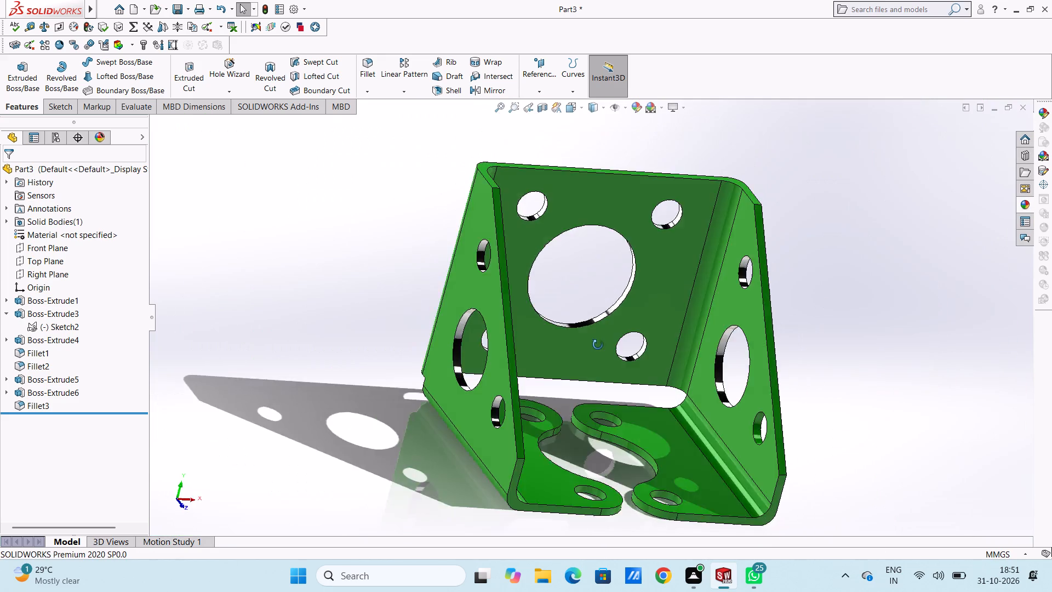
middle_click_drag(598, 345, 556, 421)
scroll(563, 403, "up", 3)
middle_click_drag(580, 442, 542, 403)
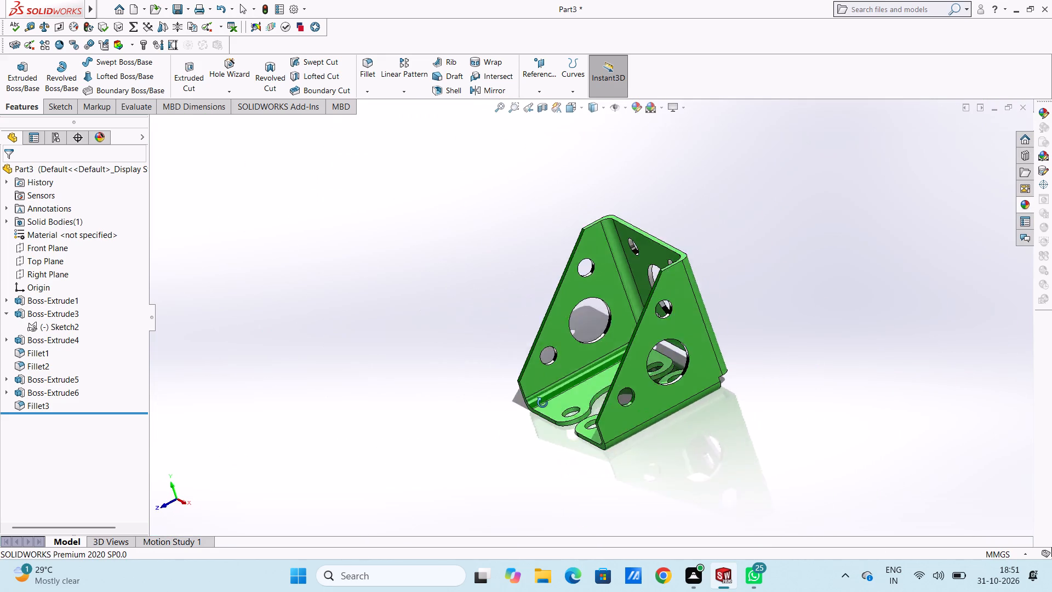
middle_click_drag(542, 403, 577, 413)
scroll(574, 427, "down", 5)
scroll(542, 375, "down", 6)
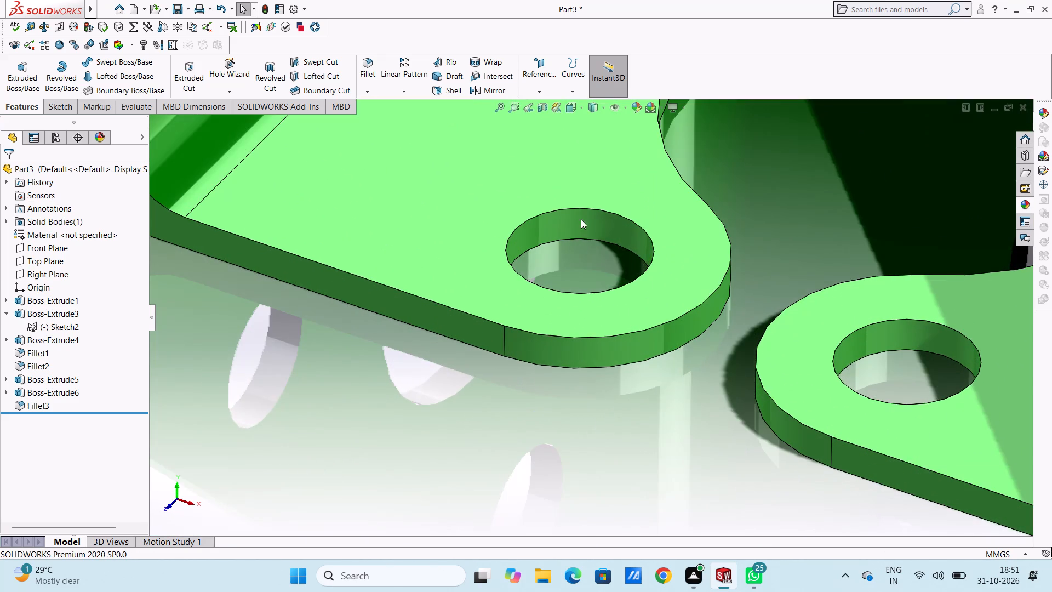
middle_click_drag(581, 223, 579, 282)
scroll(1037, 212, "down", 1)
left_click(1022, 206)
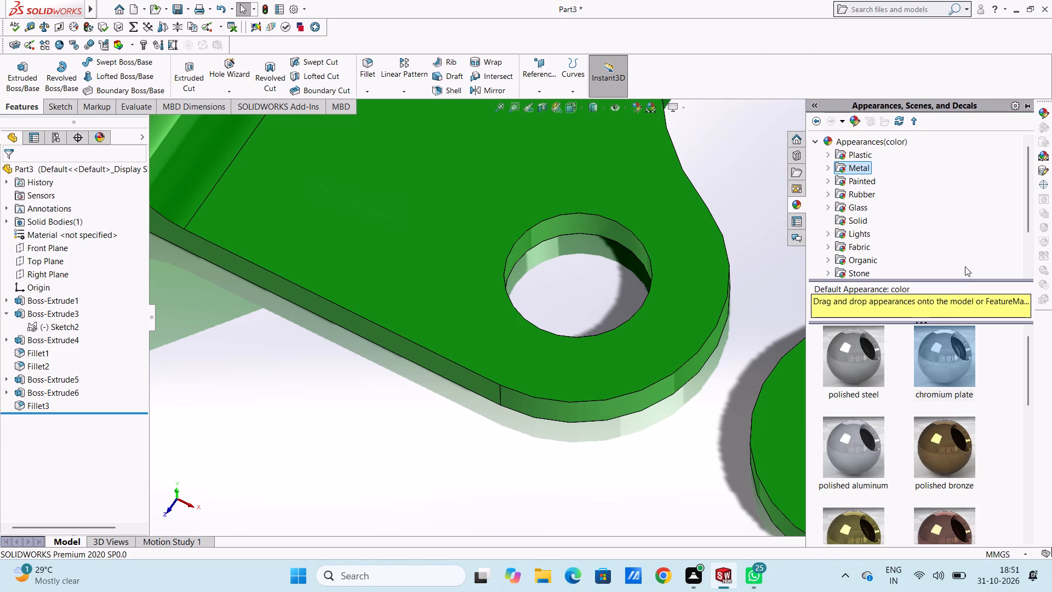
left_click_drag(921, 348, 584, 224)
left_click(584, 224)
Apply the chromium plate appearance to only the inner face of the front hole in the right base flange.
scroll(864, 399, "up", 4)
scroll(707, 407, "down", 4)
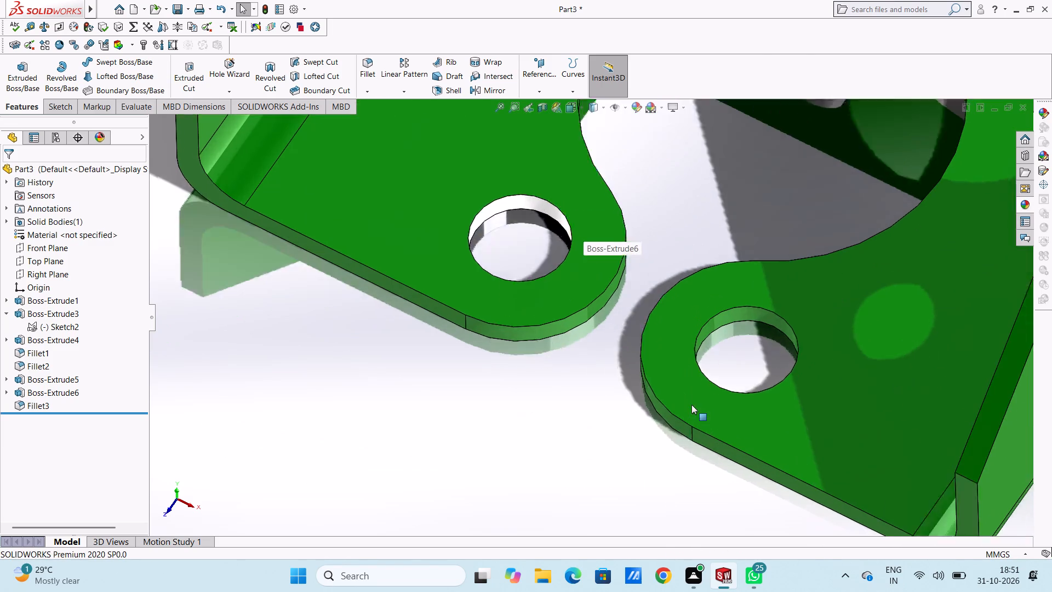
scroll(691, 405, "down", 2)
scroll(745, 206, "down", 5)
left_click(1024, 203)
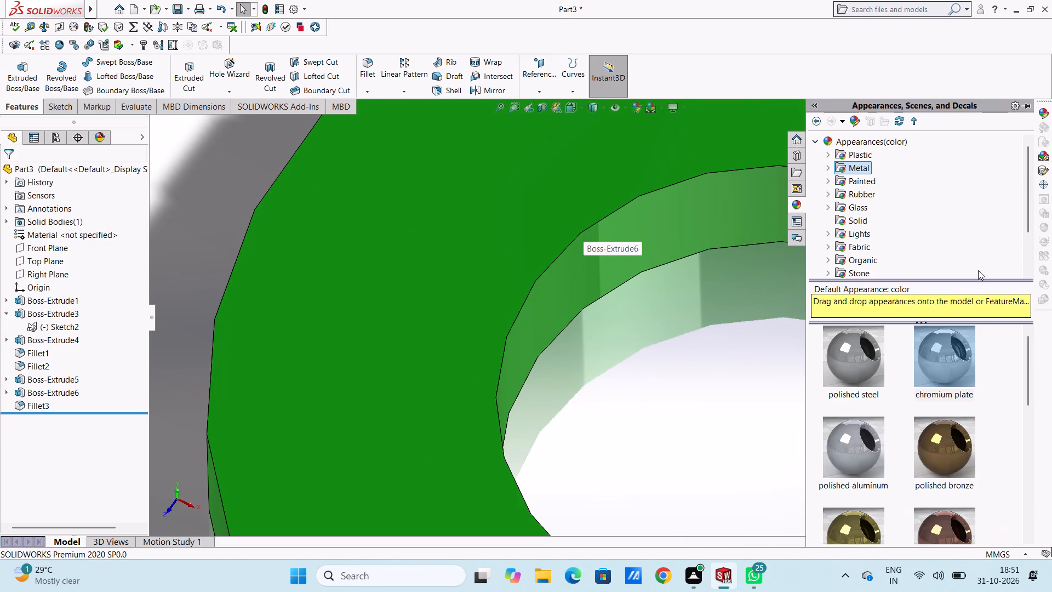
left_click_drag(933, 356, 693, 189)
left_click(693, 189)
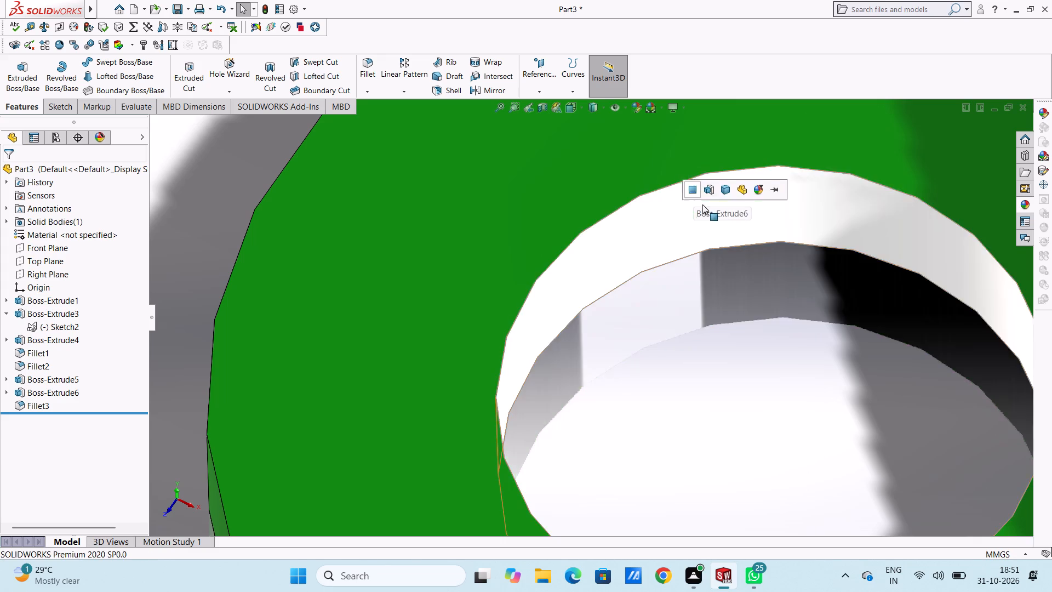
Apply the chromium plate appearance to only the inner face of the rear hole in the left base flange.
scroll(717, 201, "up", 5)
scroll(641, 147, "up", 14)
scroll(604, 207, "down", 9)
scroll(630, 269, "down", 3)
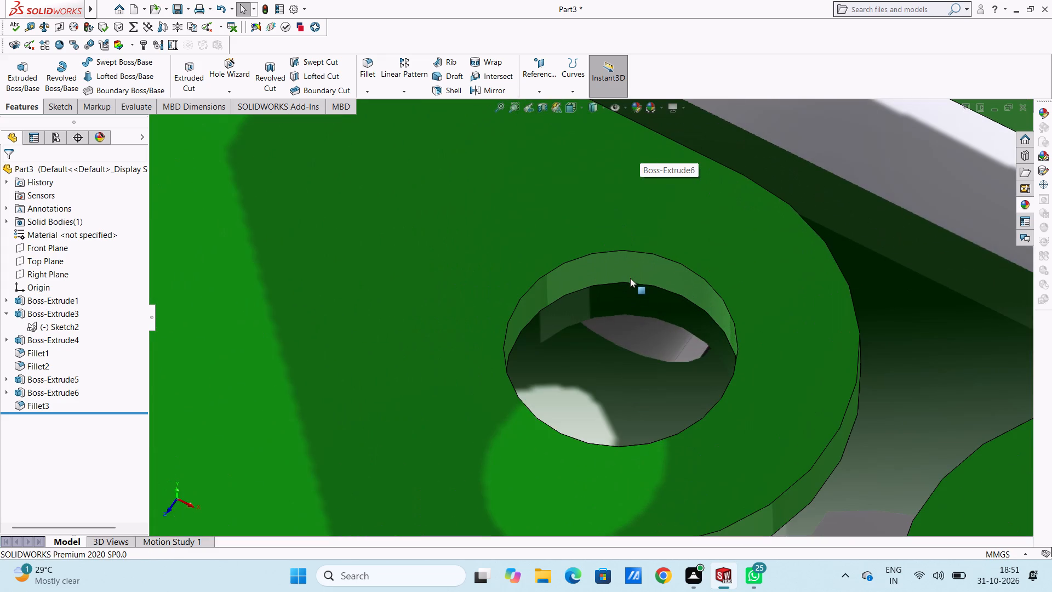
left_click(1023, 207)
left_click_drag(944, 358, 781, 360)
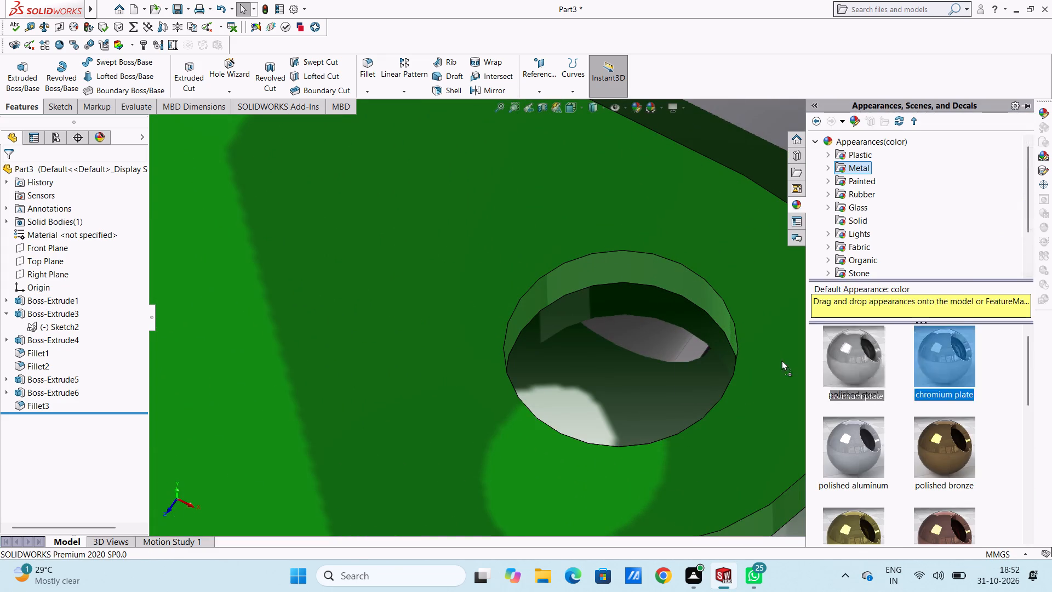
left_click_drag(781, 360, 643, 270)
left_click(643, 270)
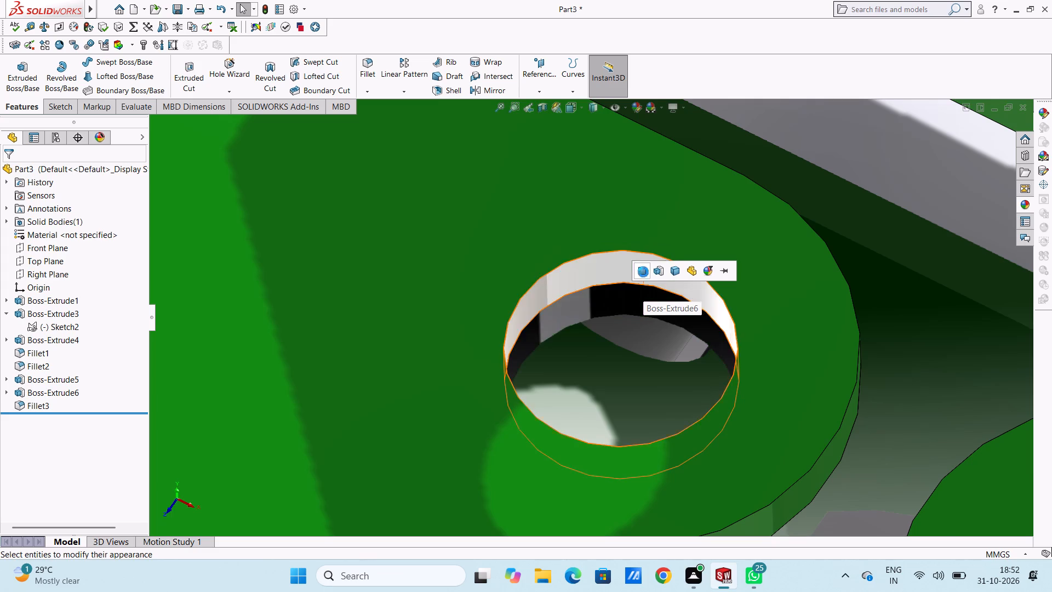
Apply the chromium plate appearance to only the inner face of the rear hole in the right base flange.
scroll(714, 313, "up", 10)
scroll(689, 378, "down", 4)
scroll(622, 348, "down", 4)
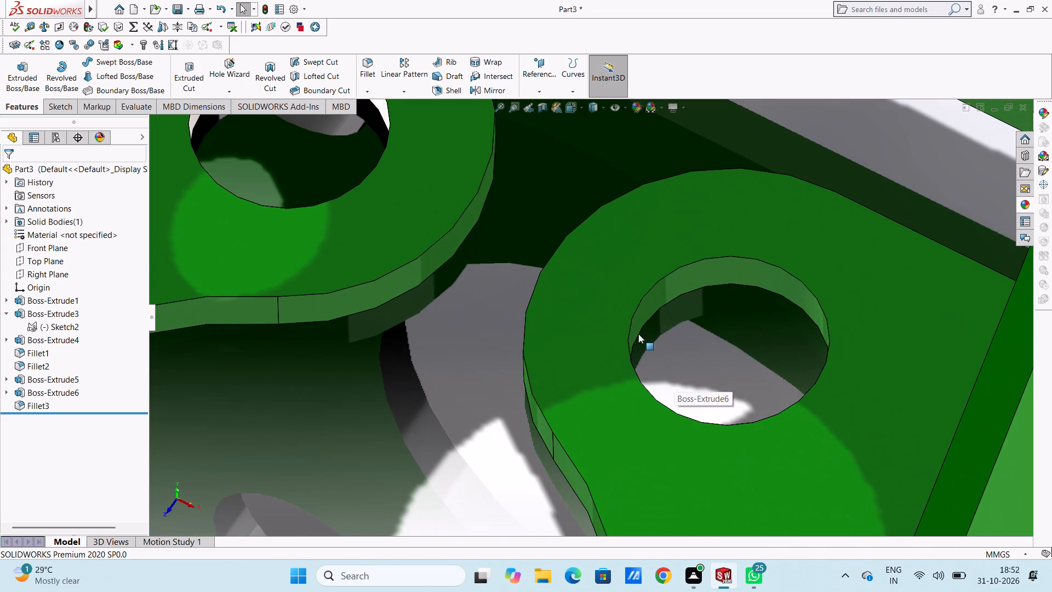
scroll(687, 326, "down", 3)
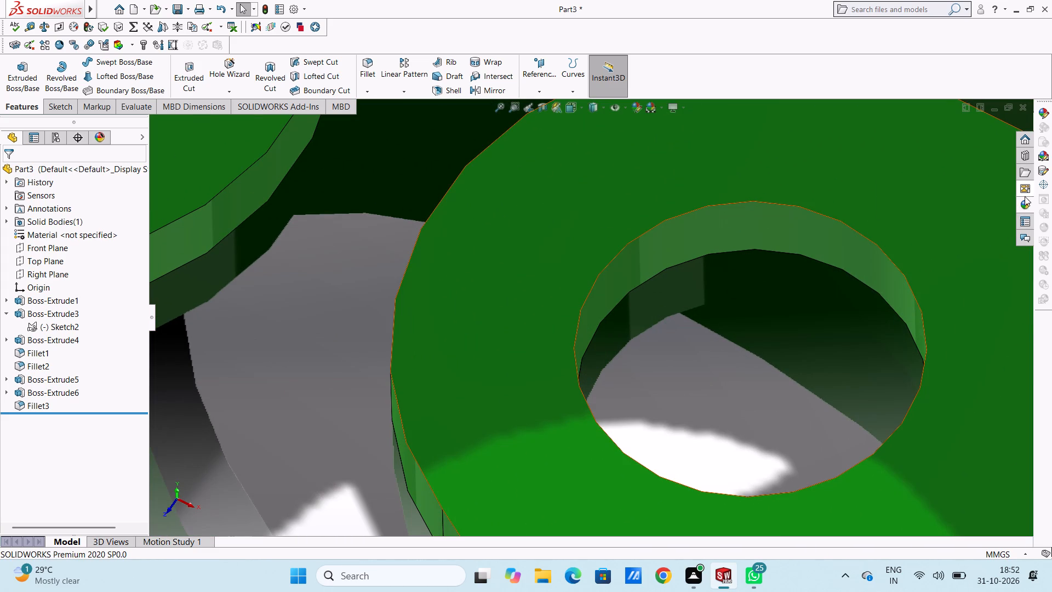
left_click(1019, 204)
left_click_drag(937, 361, 746, 275)
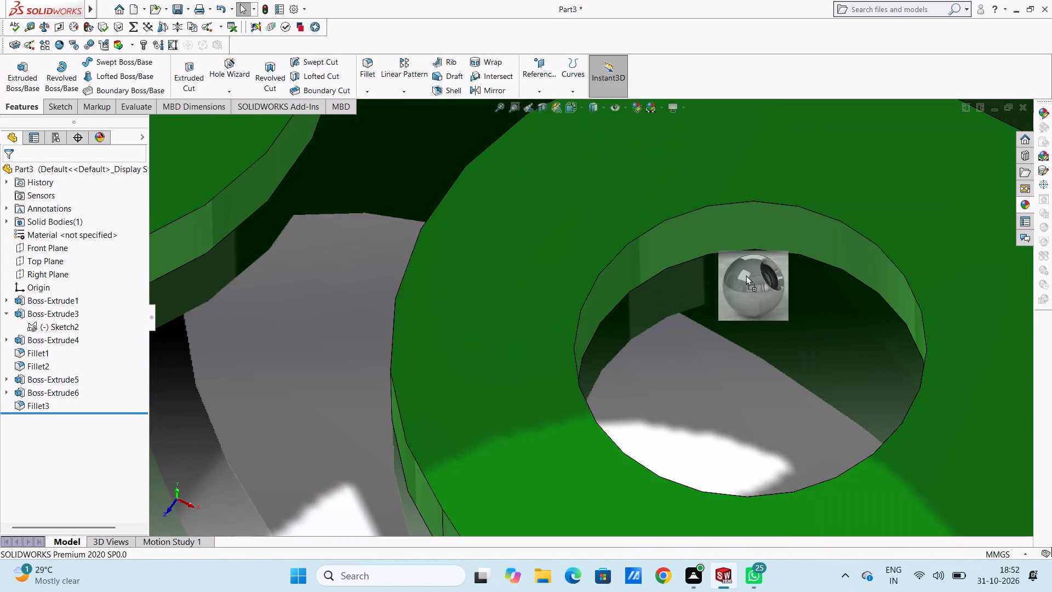
left_click_drag(746, 275, 729, 240)
left_click(729, 240)
scroll(741, 284, "up", 5)
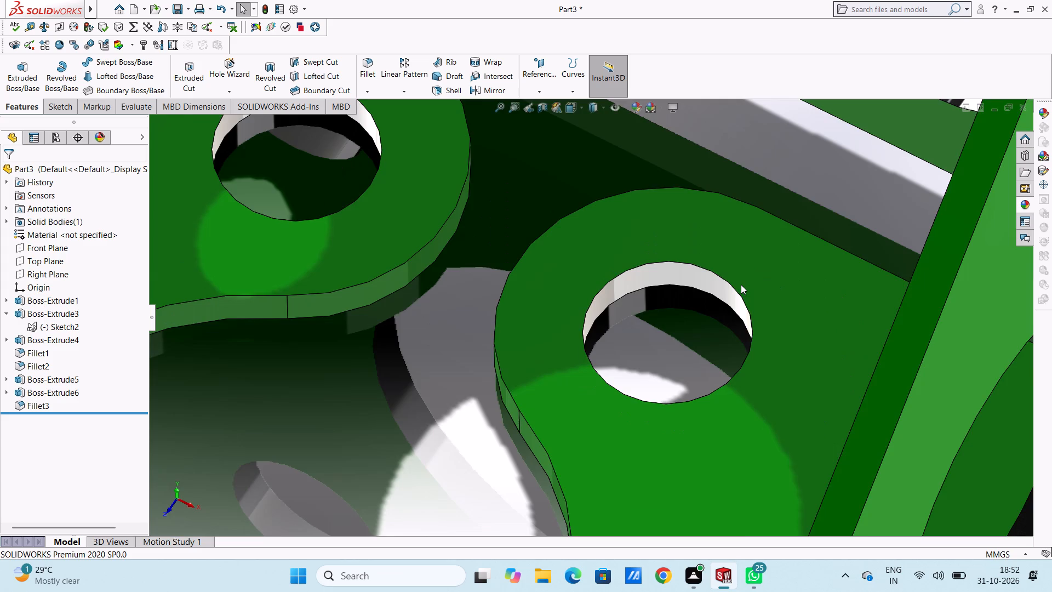
Inspect the whole bracket and its hole finishes from several angles, including the standard isometric view.
scroll(741, 284, "up", 6)
middle_click_drag(712, 360, 694, 292)
scroll(694, 292, "up", 5)
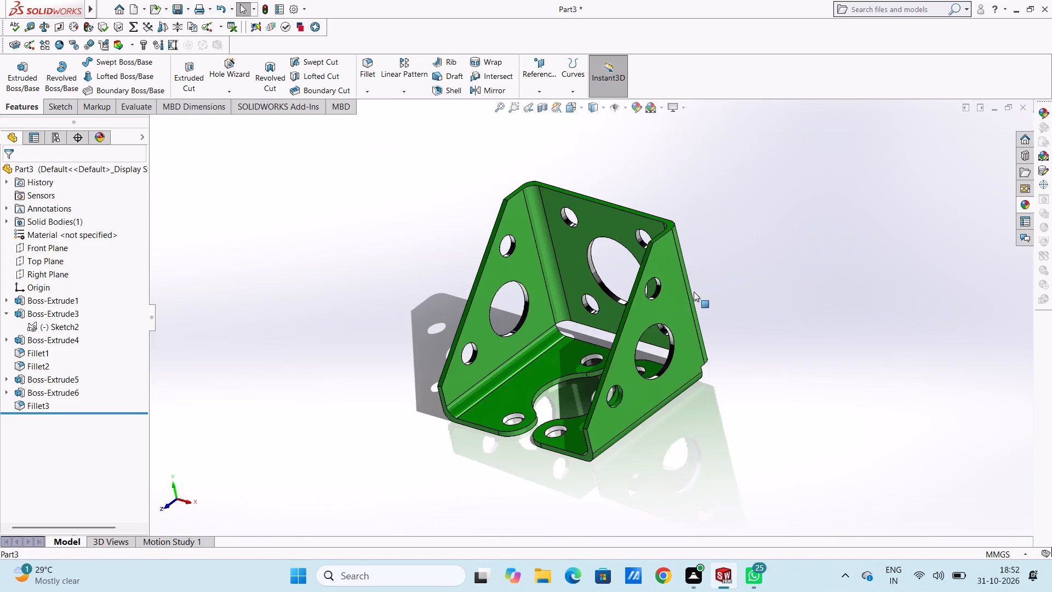
middle_click_drag(697, 348, 695, 325)
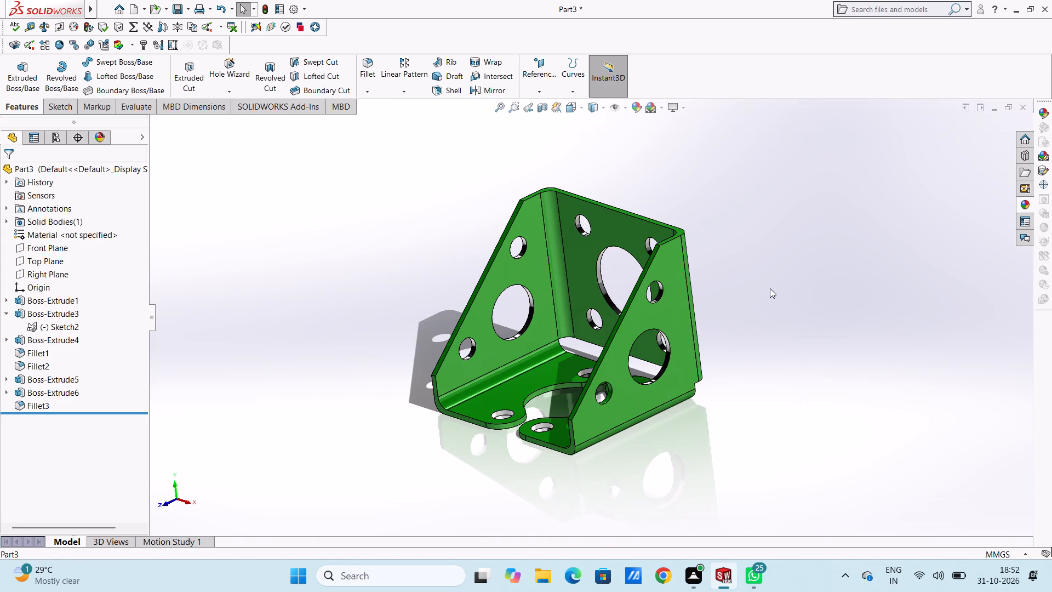
key("Escape")
key("Escape")
key("ctrl+7")
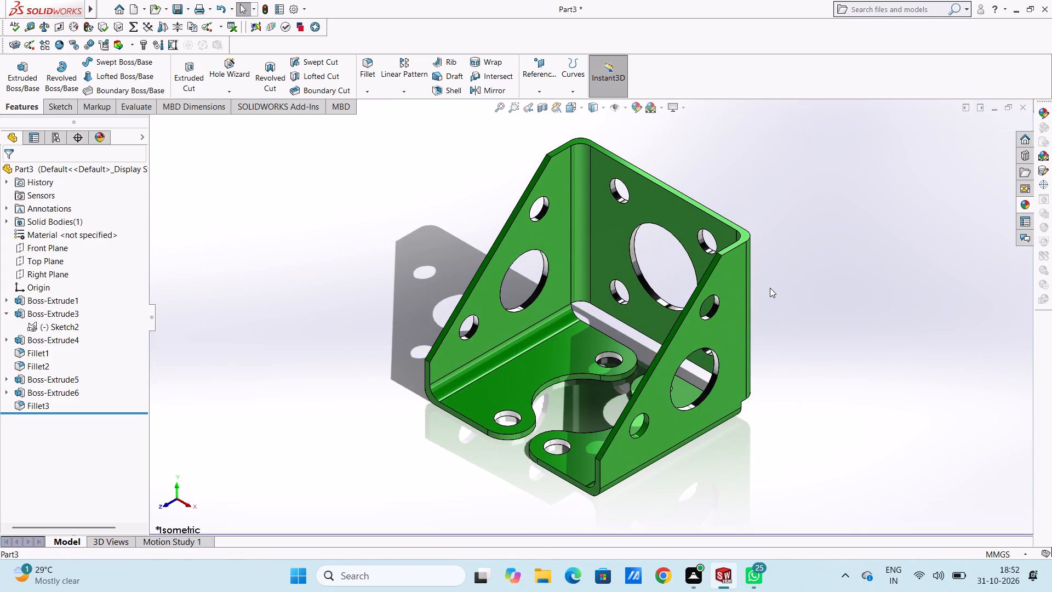
scroll(727, 304, "up", 3)
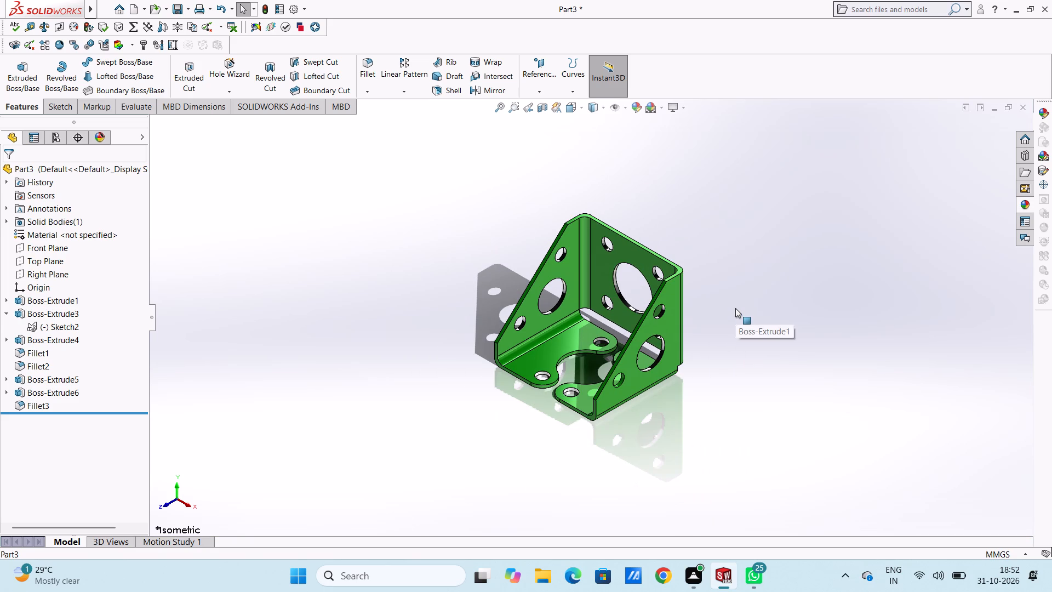
scroll(522, 319, "down", 2)
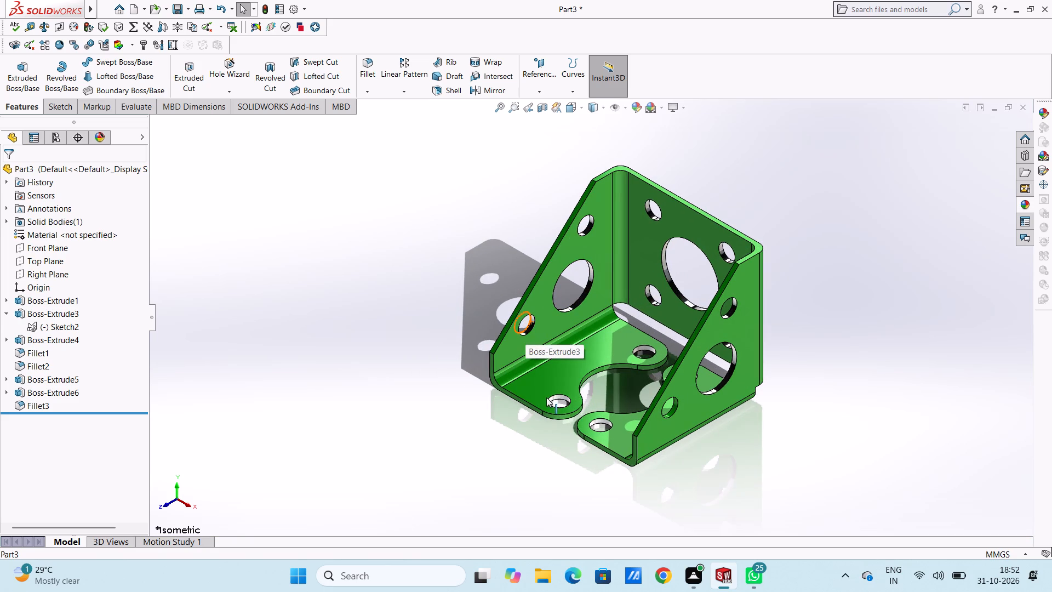
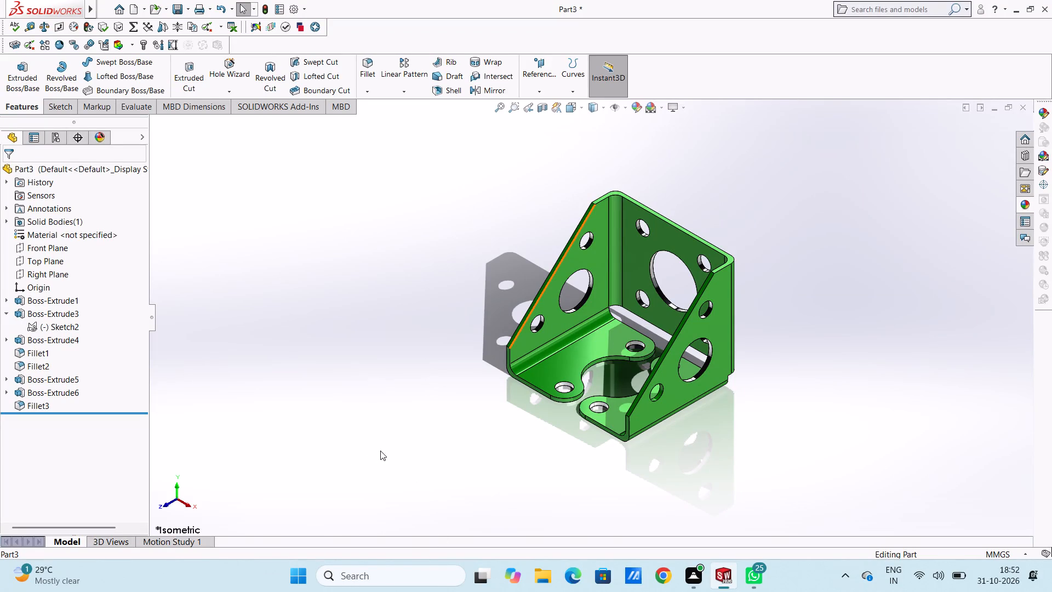
Save the bracket as a SOLIDWORKS part named Steel Support in the Documents folder.
key("ctrl+s")
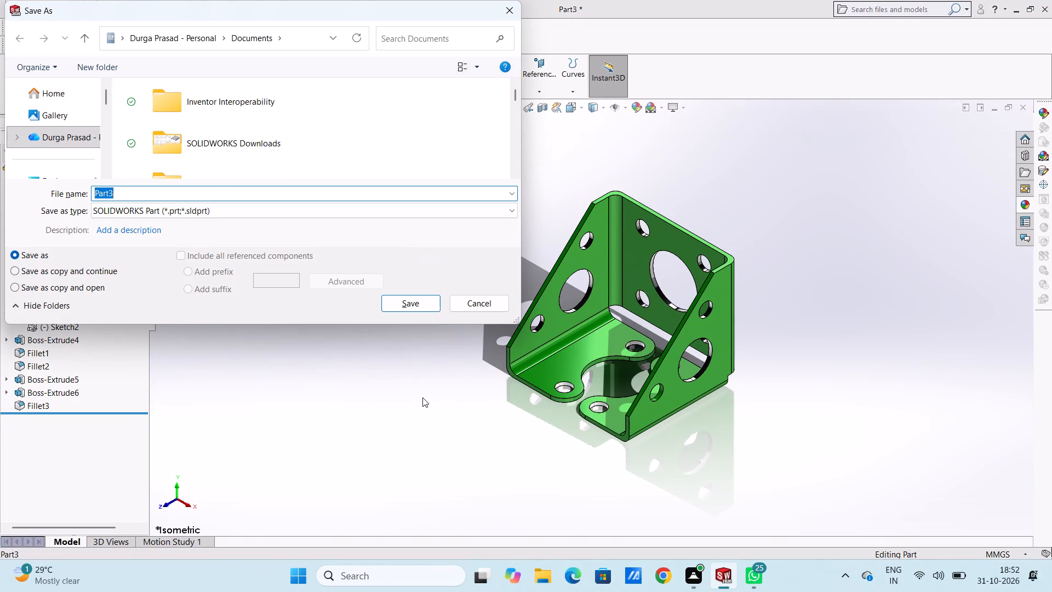
key("ctrl+v")
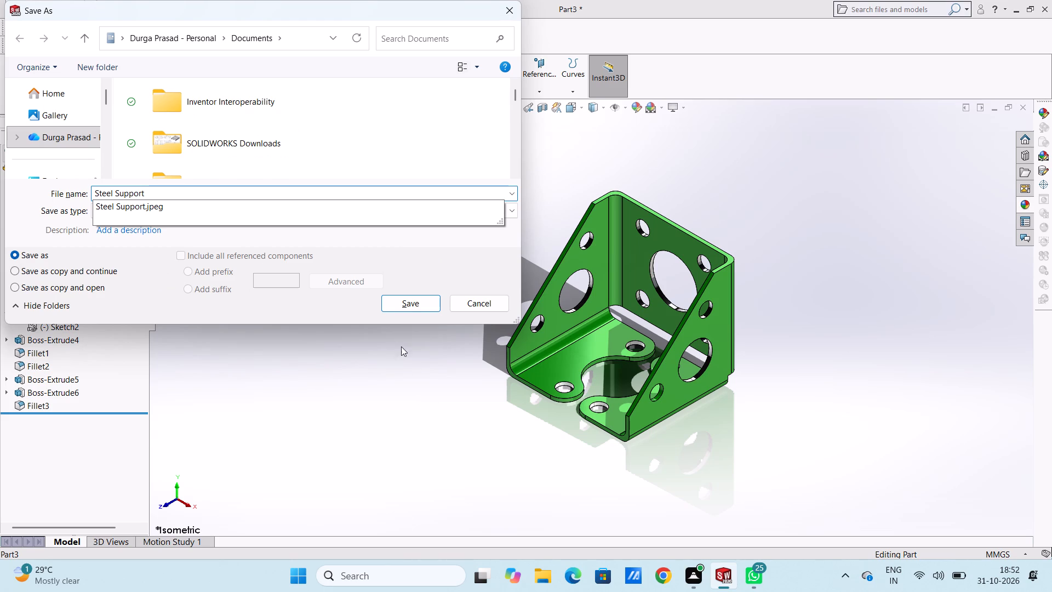
left_click(405, 305)
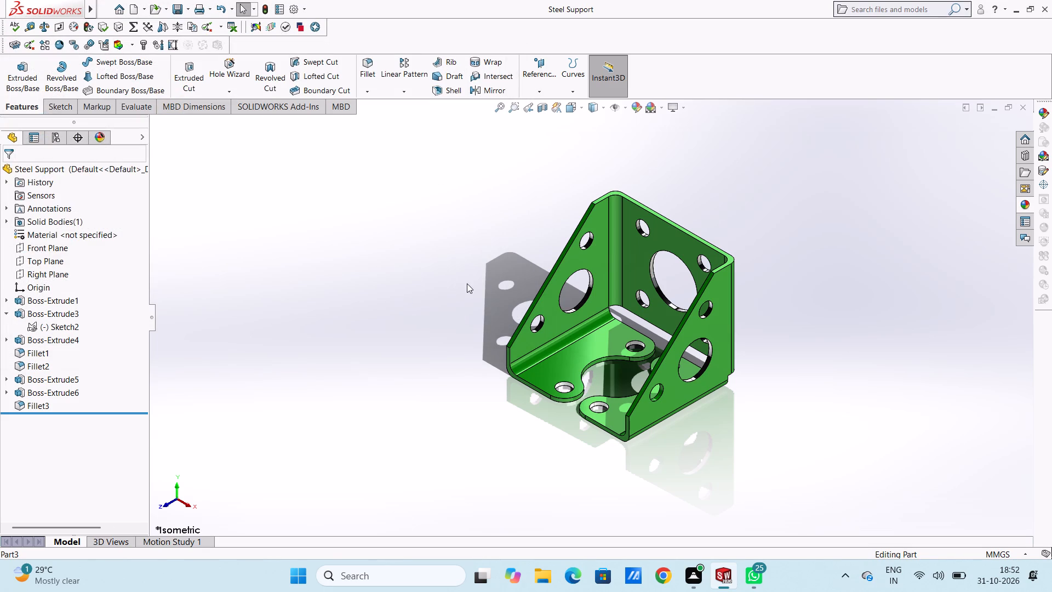